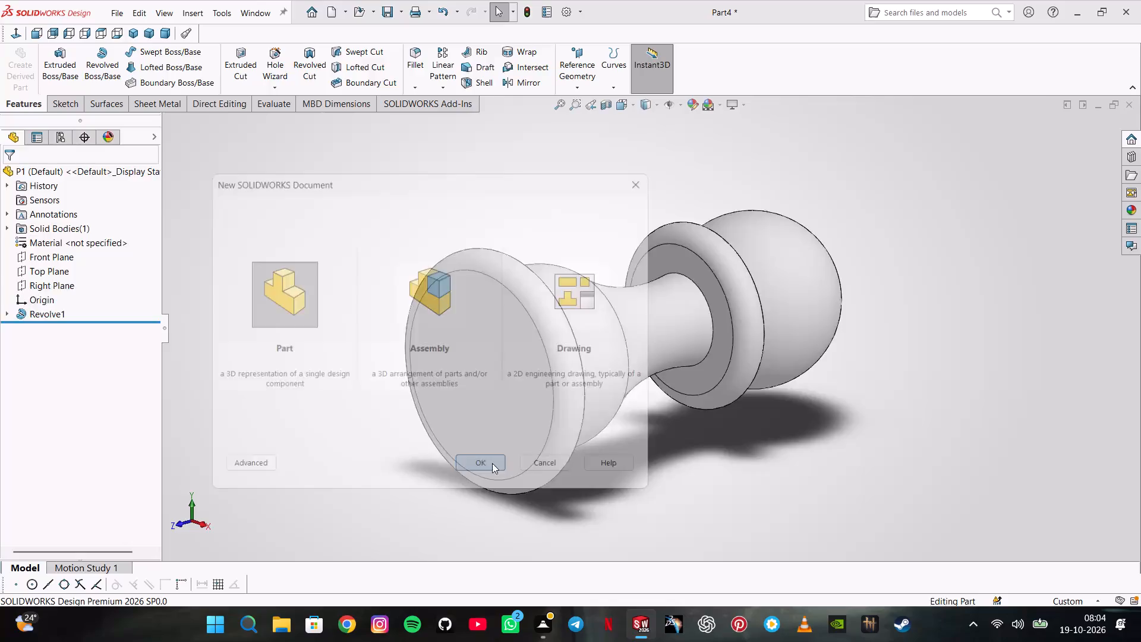
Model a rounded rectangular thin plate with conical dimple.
Set the new part's document units to MMGS (millimeter, gram, second).
click(1055, 603)
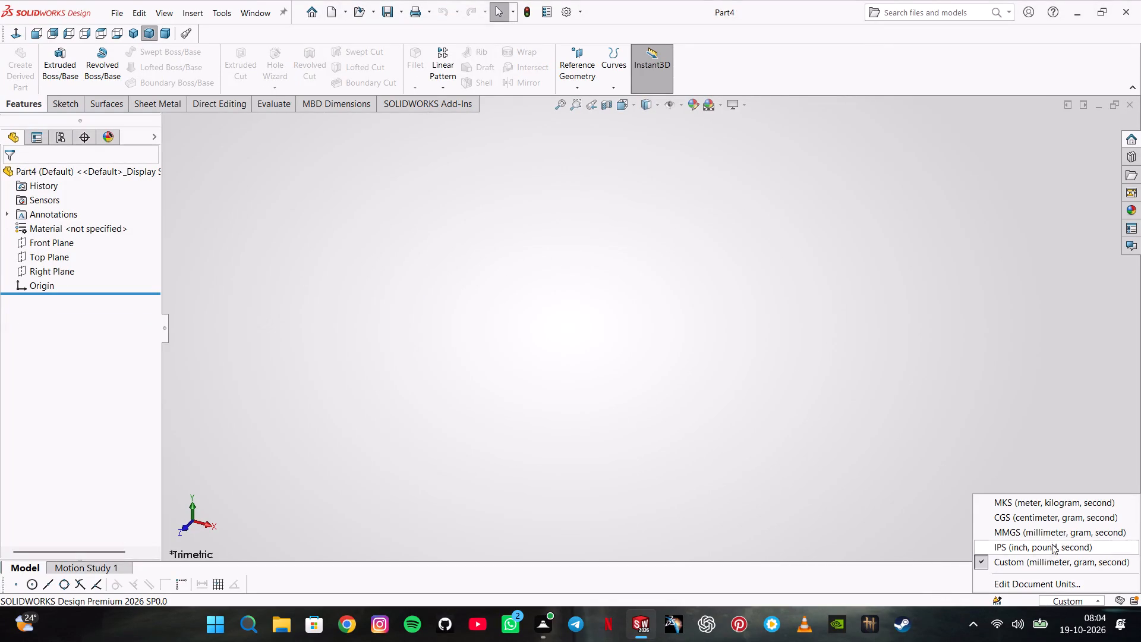
click(1050, 534)
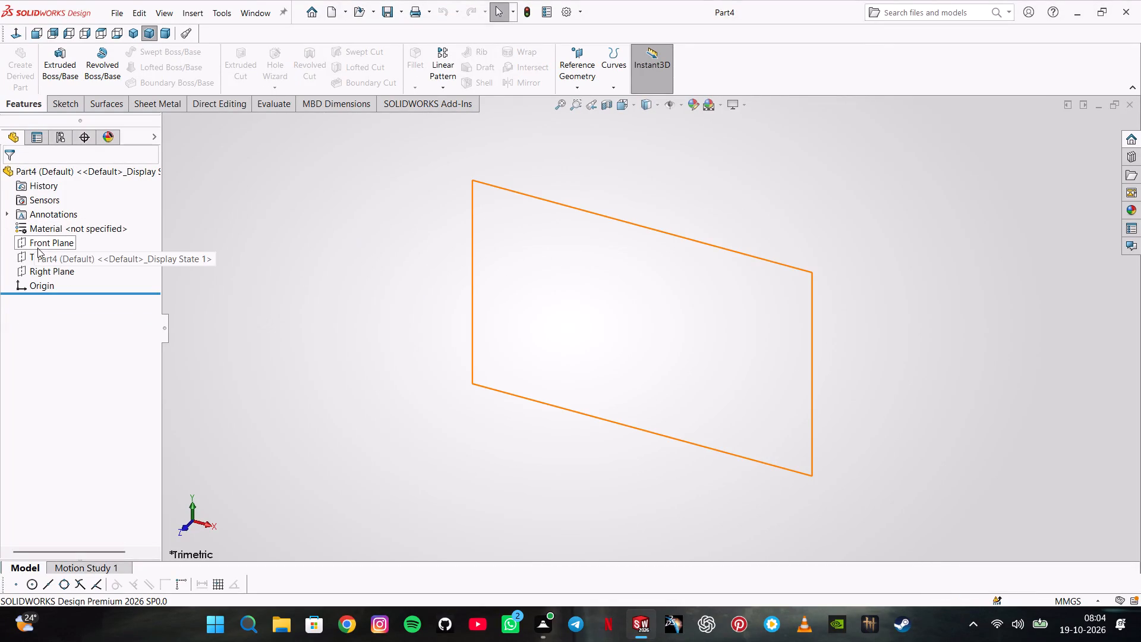
Start a sketch on the Front Plane and draw a center rectangle at the origin, about 123 mm by 72 mm.
click(37, 248)
click(51, 231)
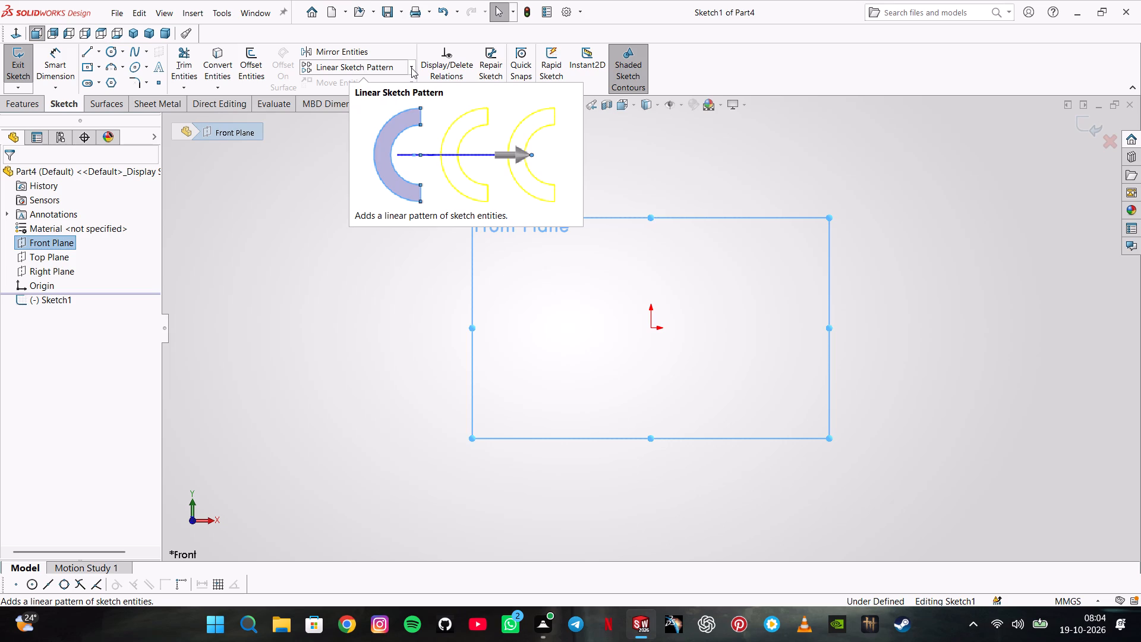
click(83, 68)
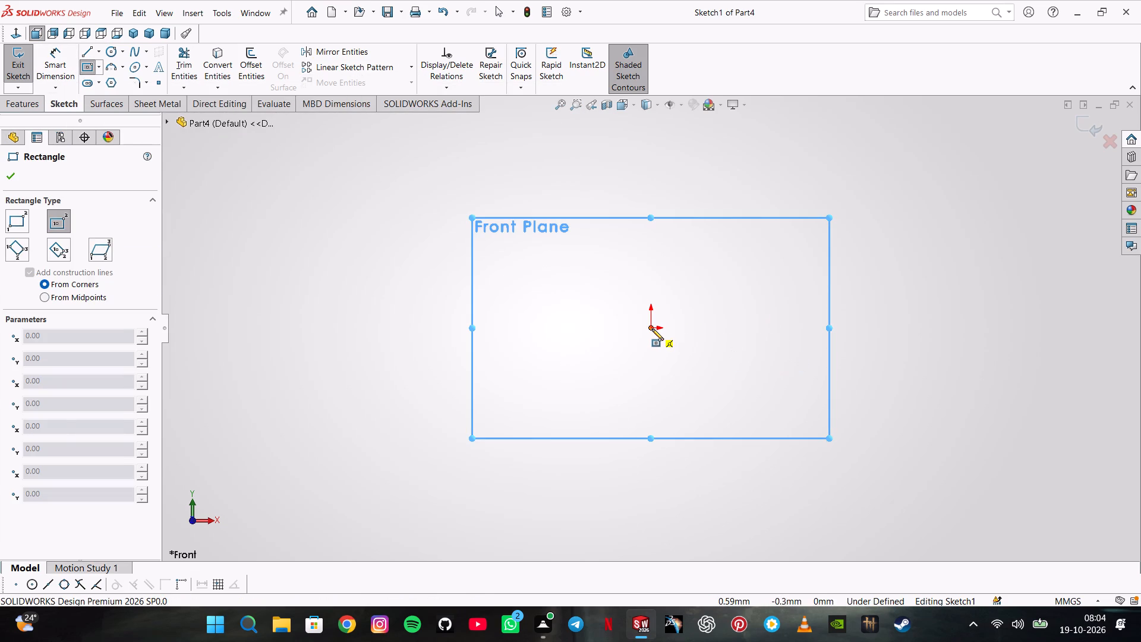
click(652, 329)
click(774, 256)
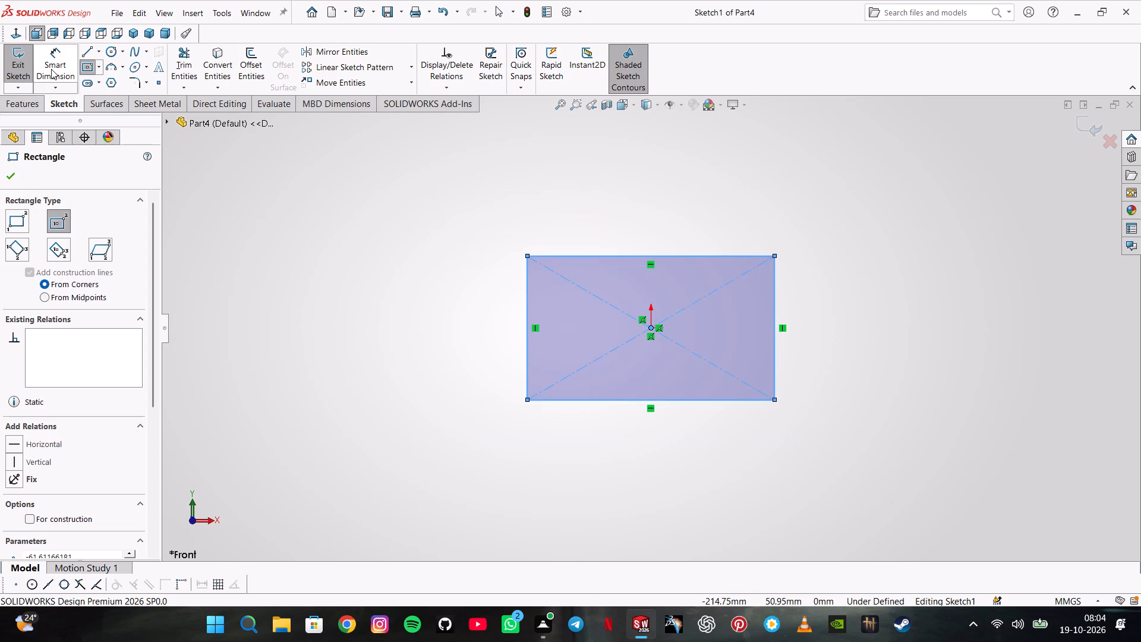
Dimension the rectangle with a height of 50 mm and a width of 65 mm.
click(51, 69)
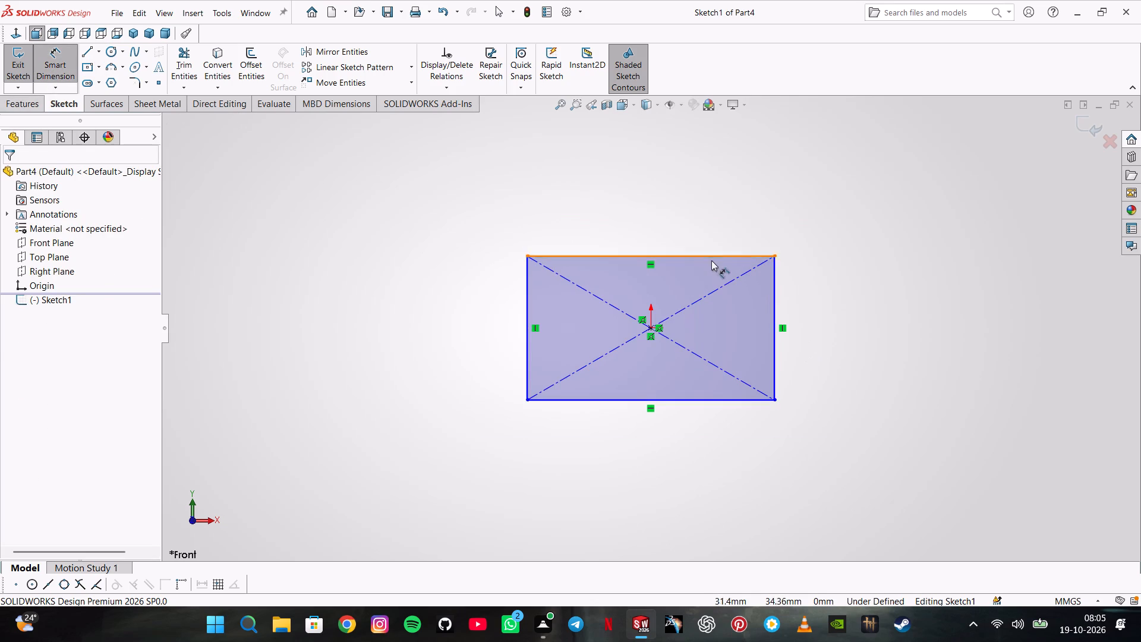
click(576, 259)
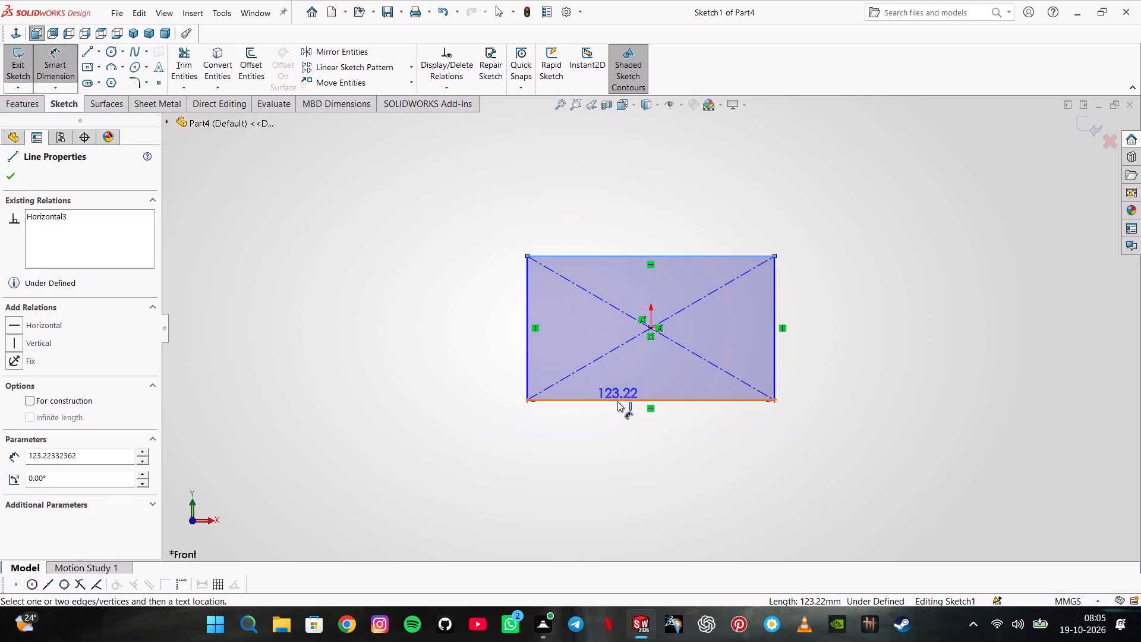
click(617, 401)
click(412, 344)
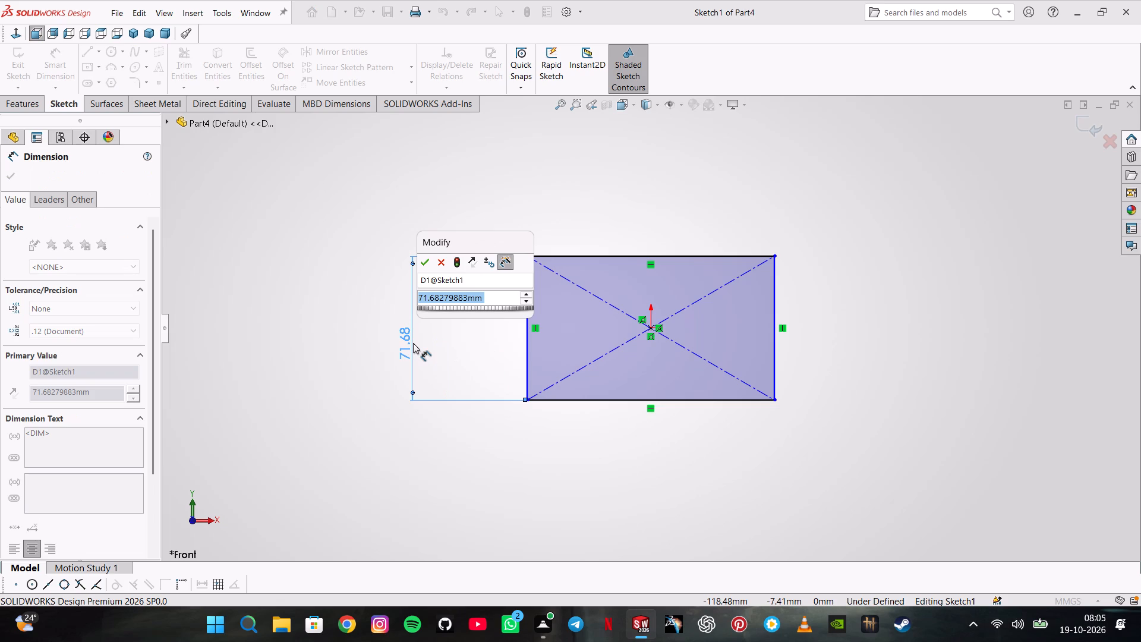
text(50)
key(Return)
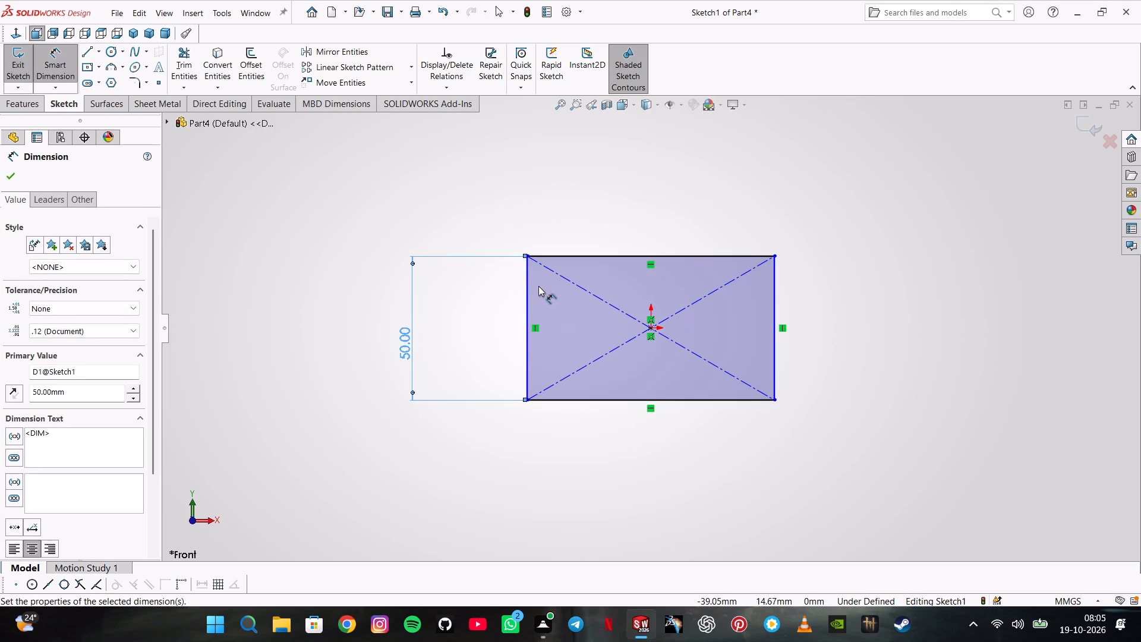
click(531, 289)
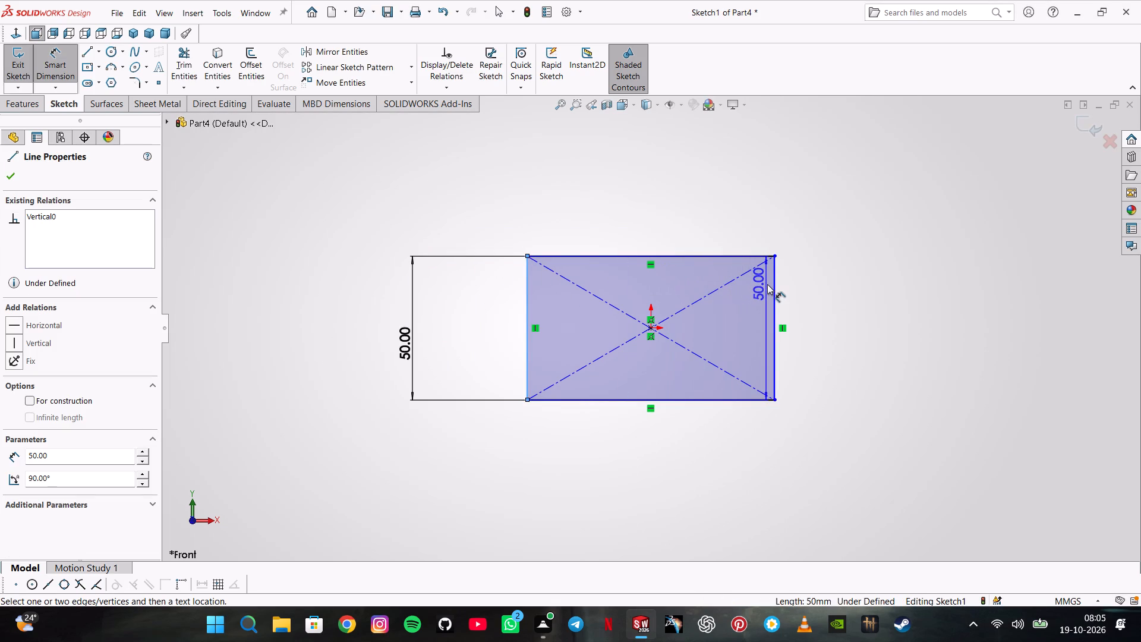
click(772, 285)
click(705, 175)
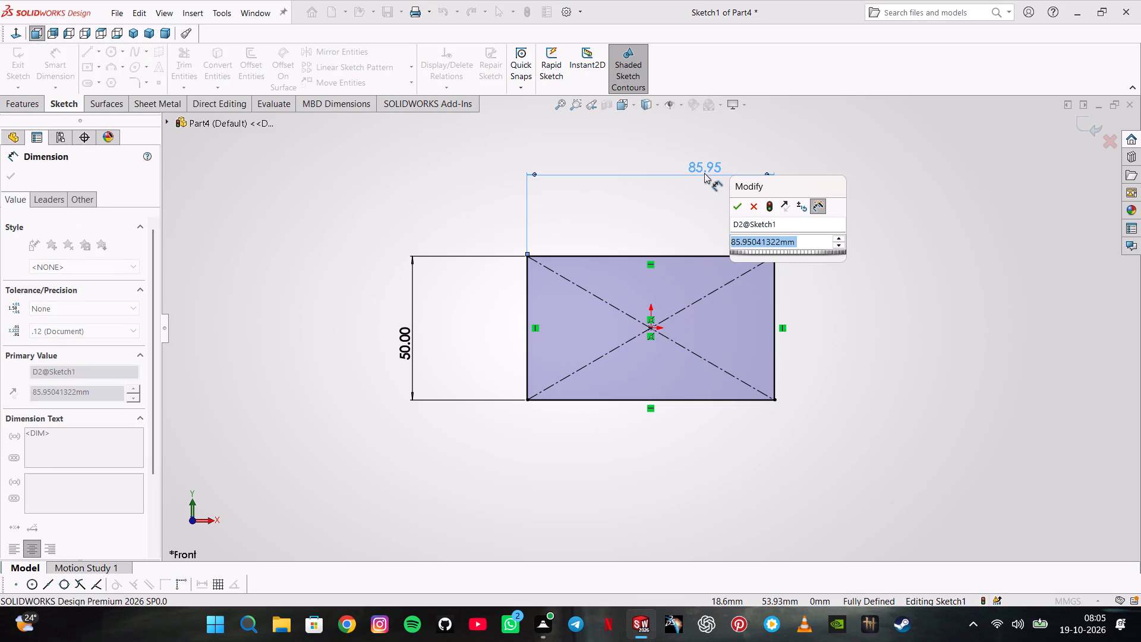
text(65)
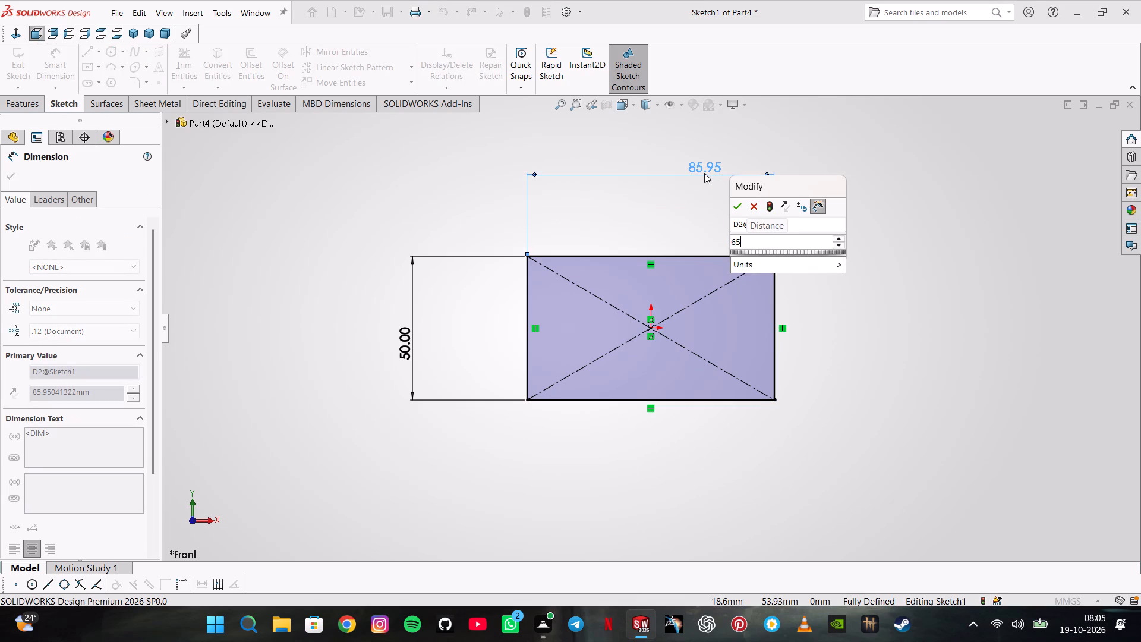
key(Return)
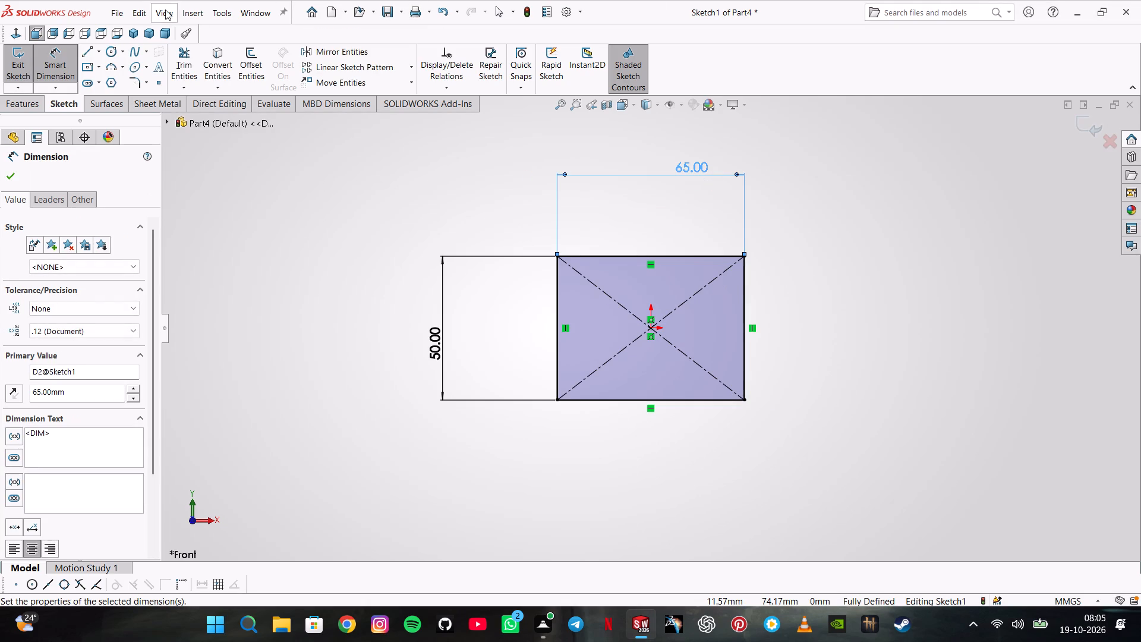
Round all four corners of the rectangle with 6 mm sketch fillets.
click(132, 81)
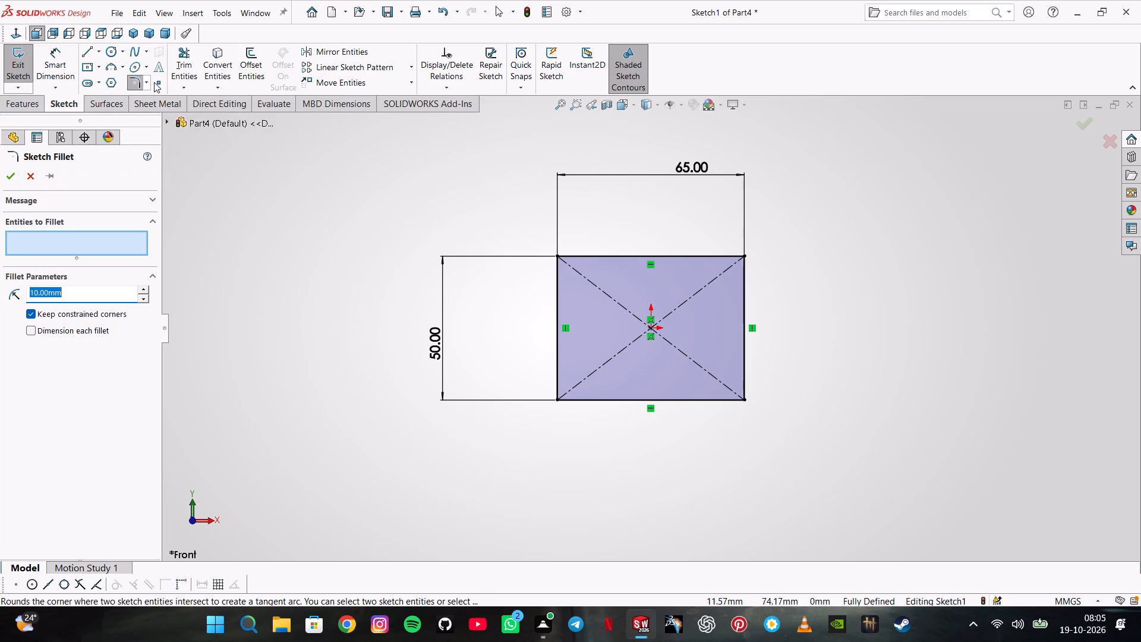
key(6)
key(Return)
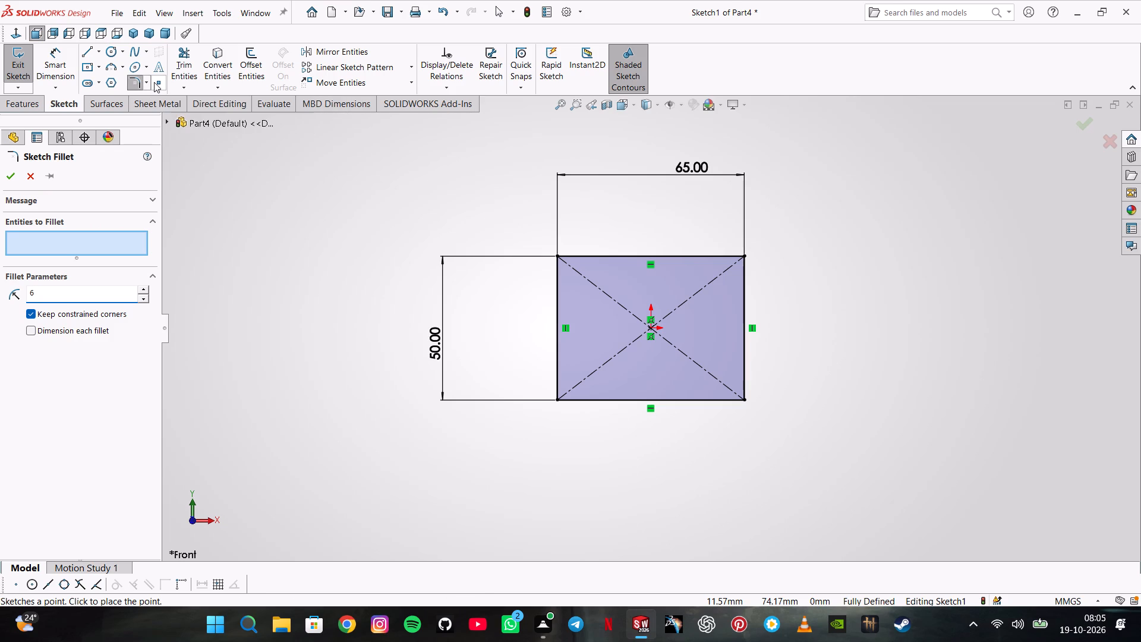
click(560, 256)
click(745, 260)
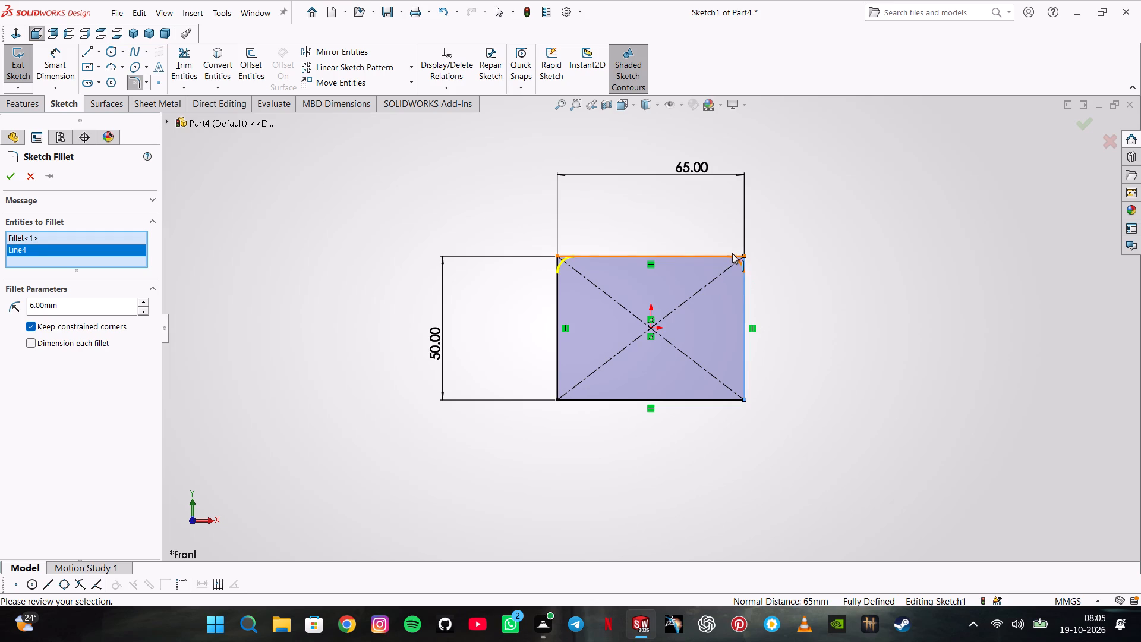
click(732, 255)
click(746, 401)
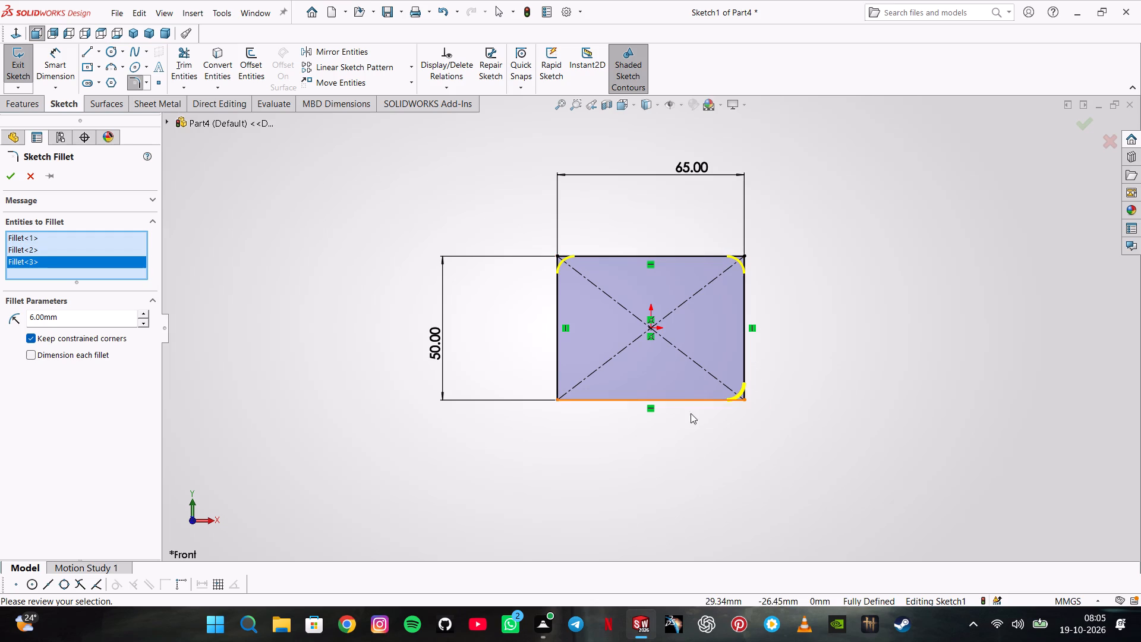
click(554, 400)
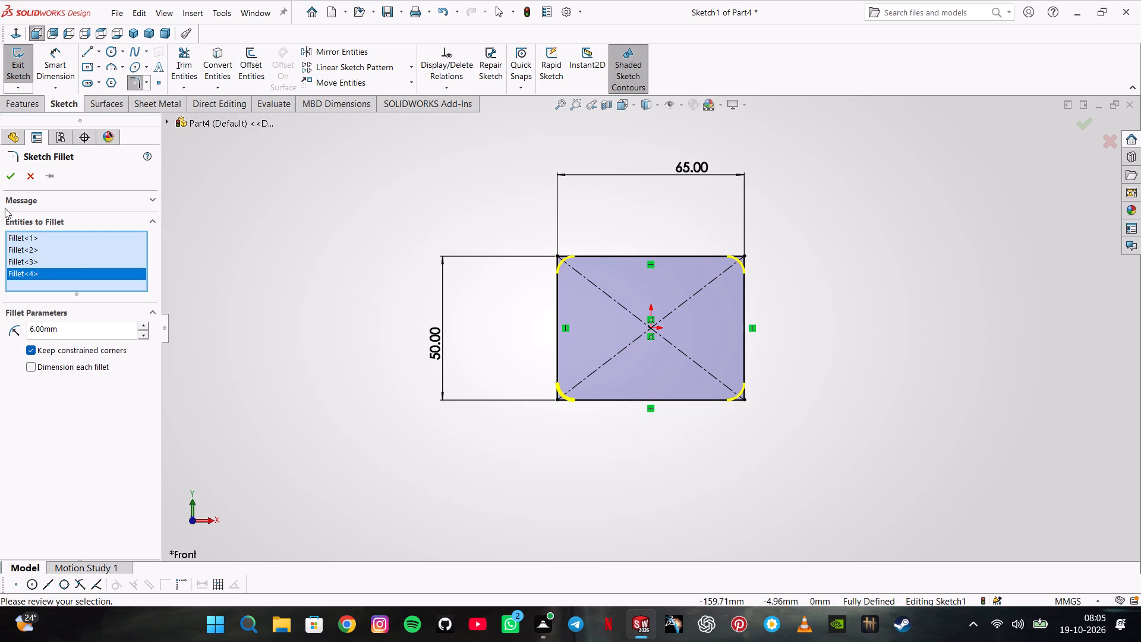
click(9, 175)
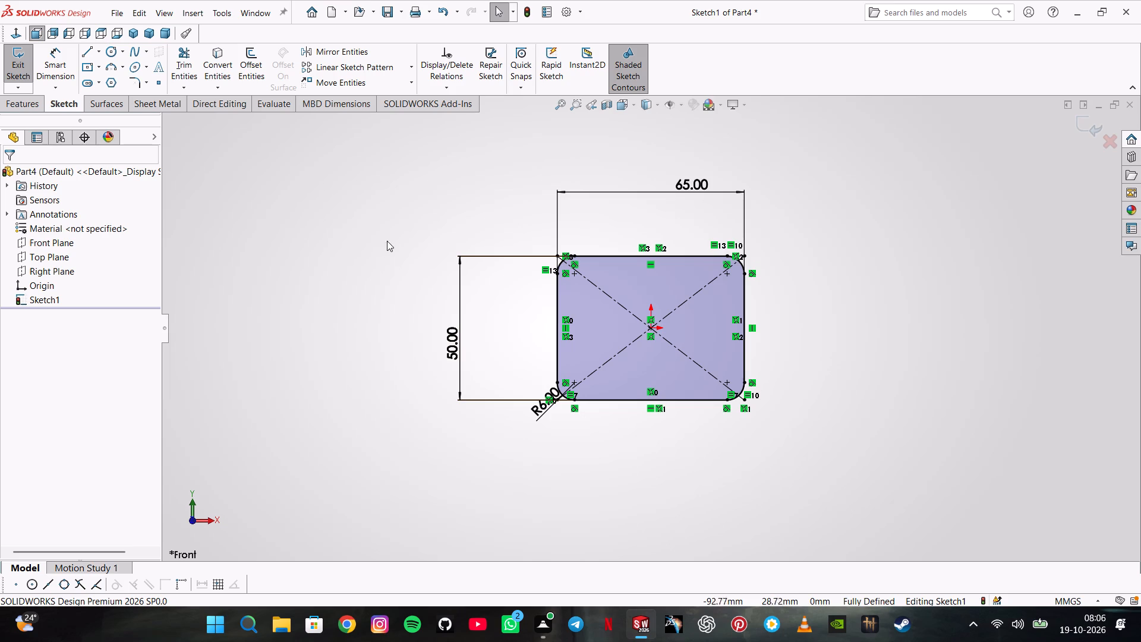
Draw a circle centered on the origin inside the rectangle and dimension its diameter to 45 mm.
click(109, 51)
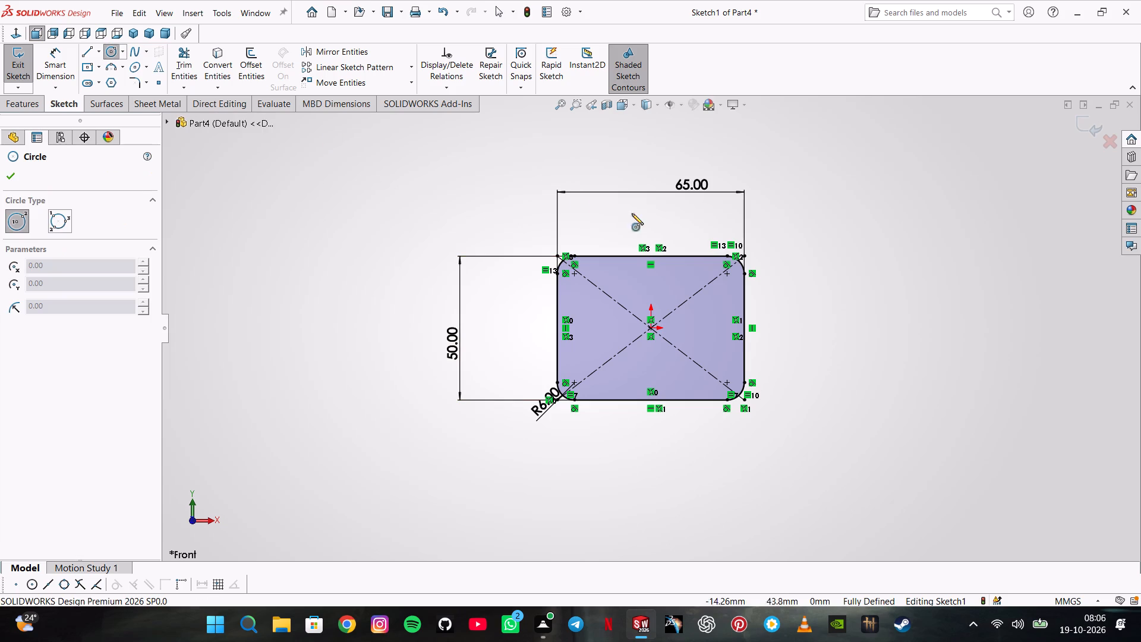
click(649, 330)
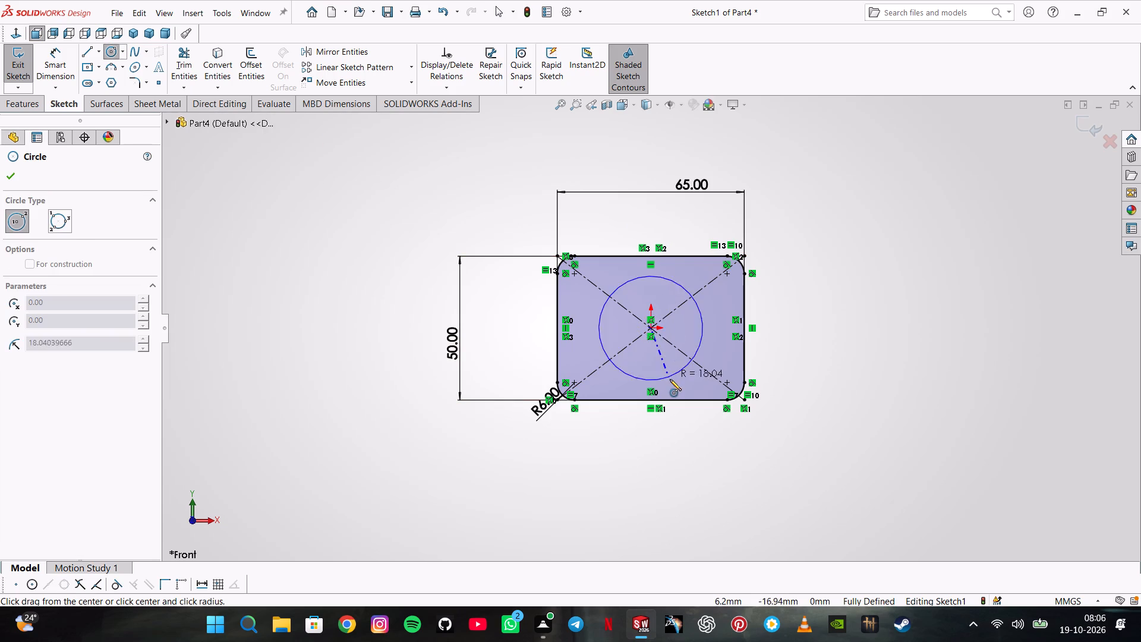
click(670, 379)
click(61, 62)
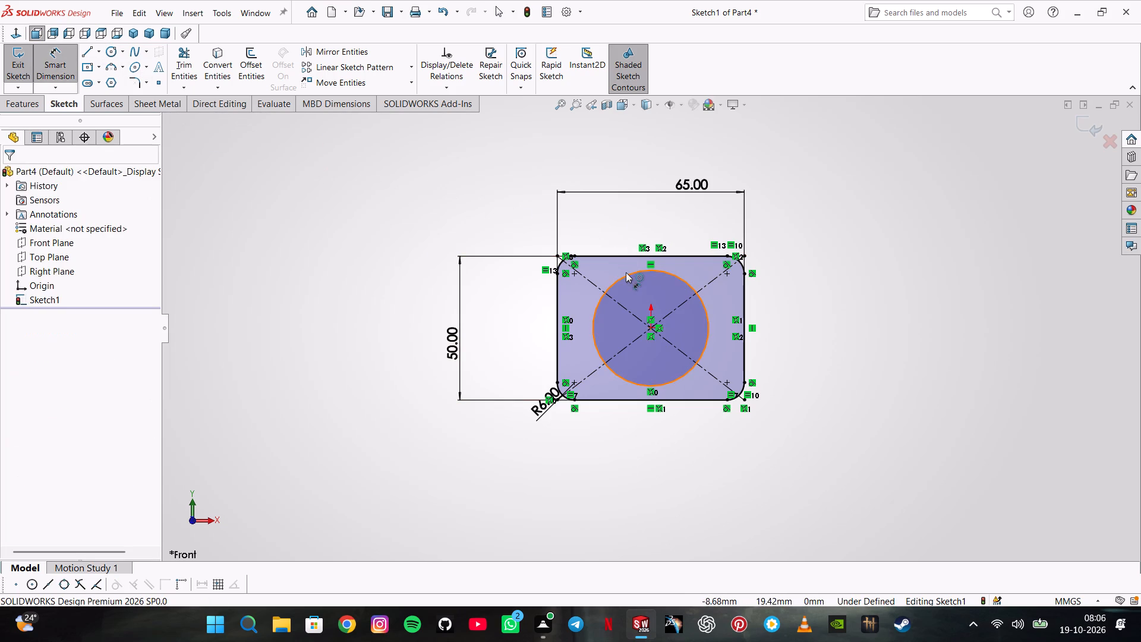
click(626, 273)
click(613, 195)
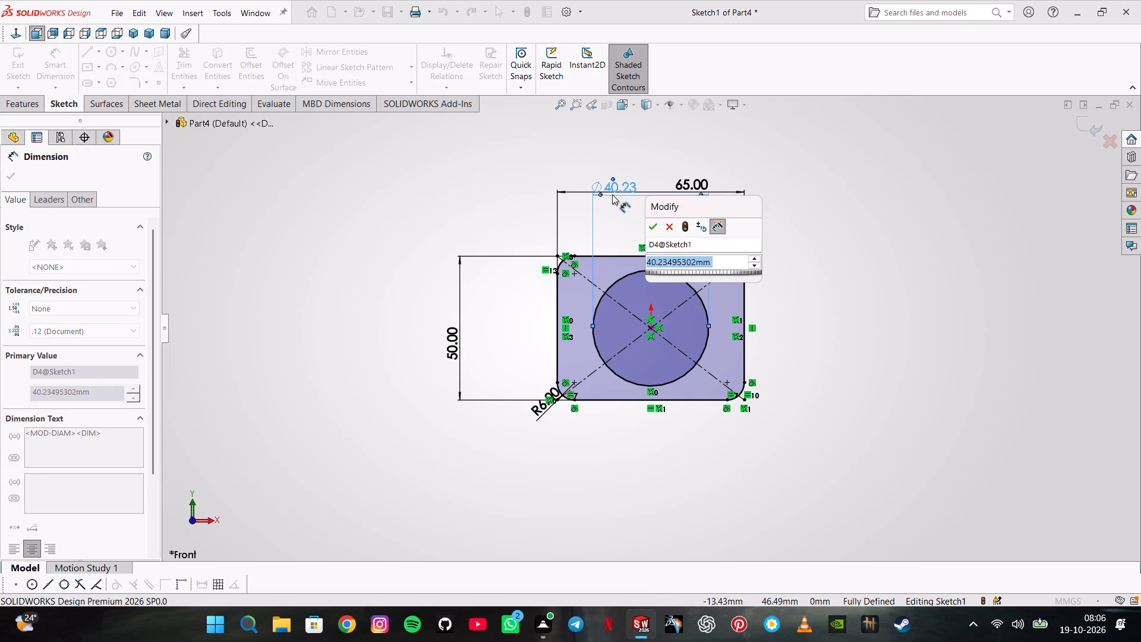
text(45)
key(Return)
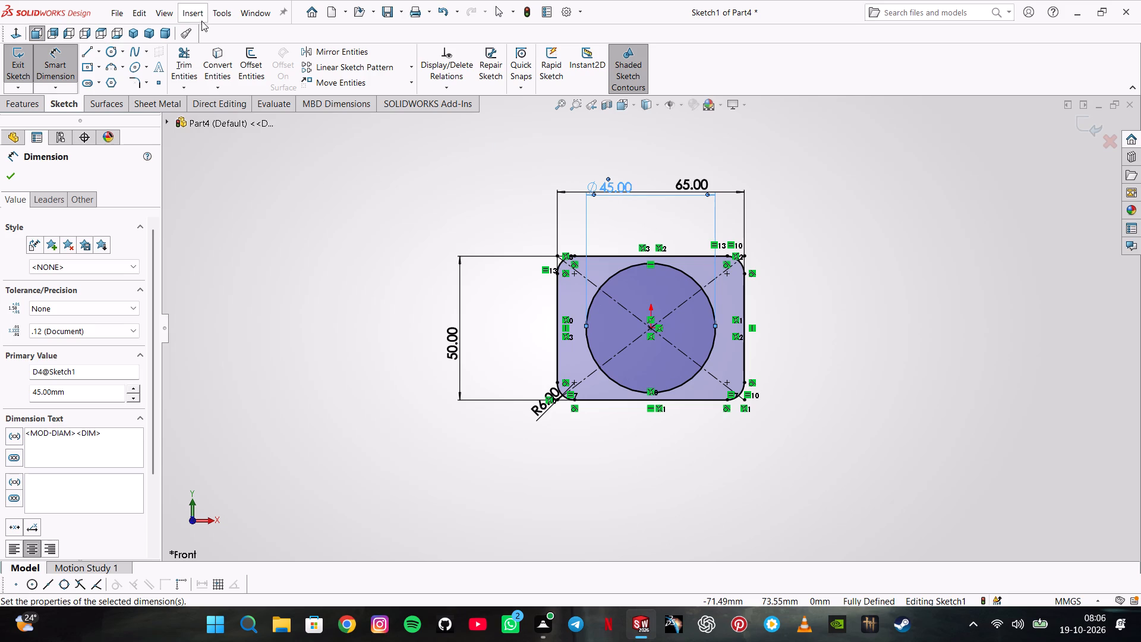
Extrude the rounded rectangle with its circular opening to a blind depth of 3 mm.
click(36, 106)
click(46, 80)
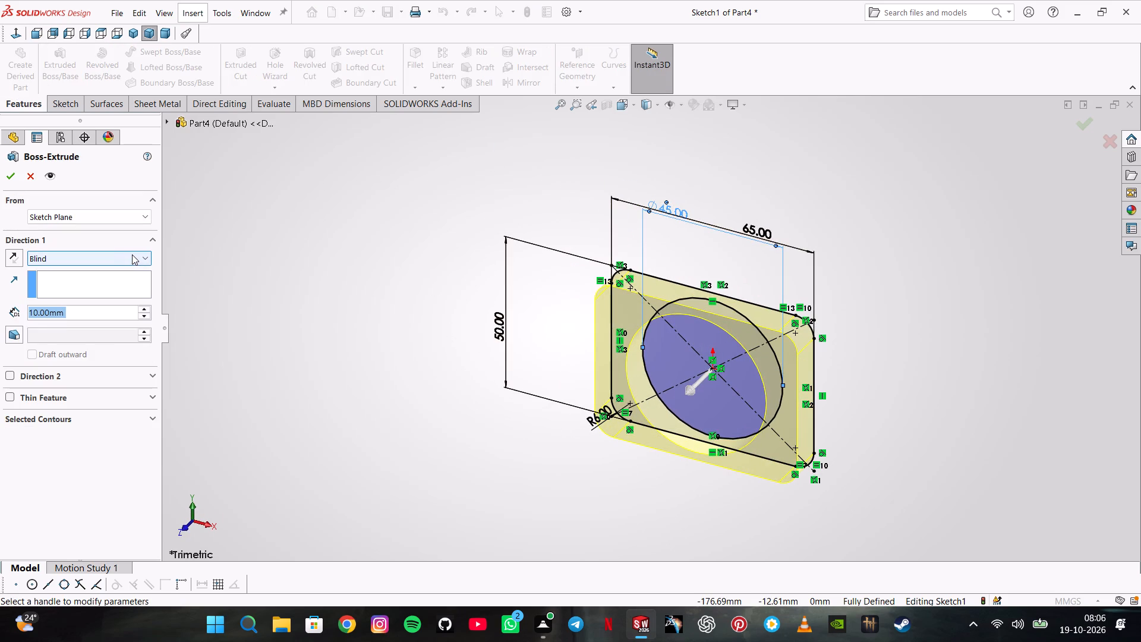
key(3)
key(Return)
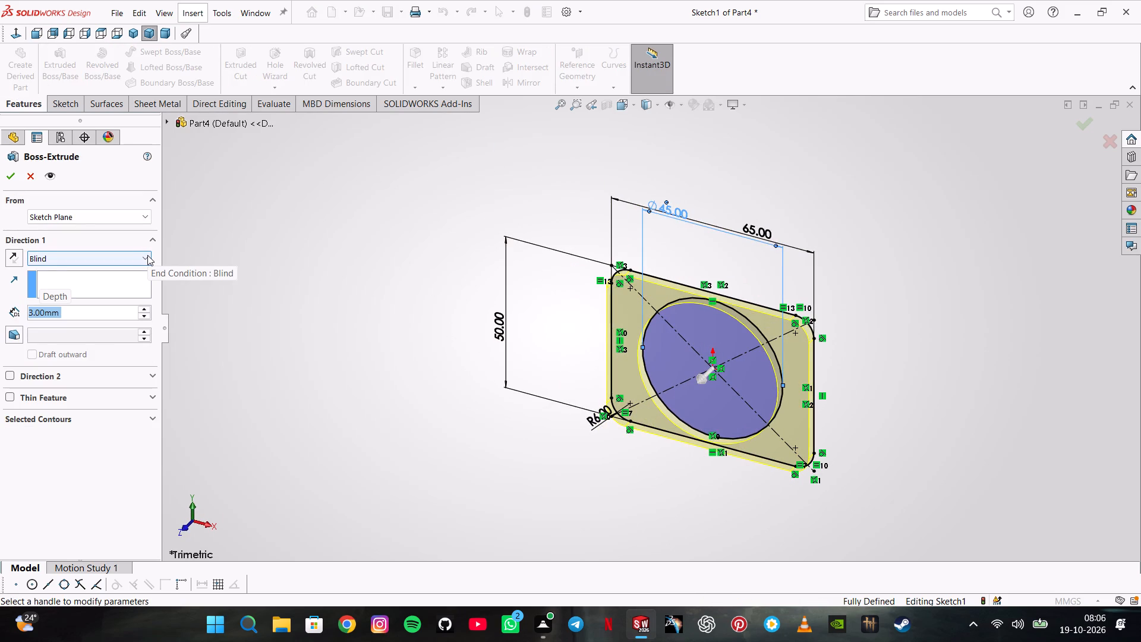
key(Return)
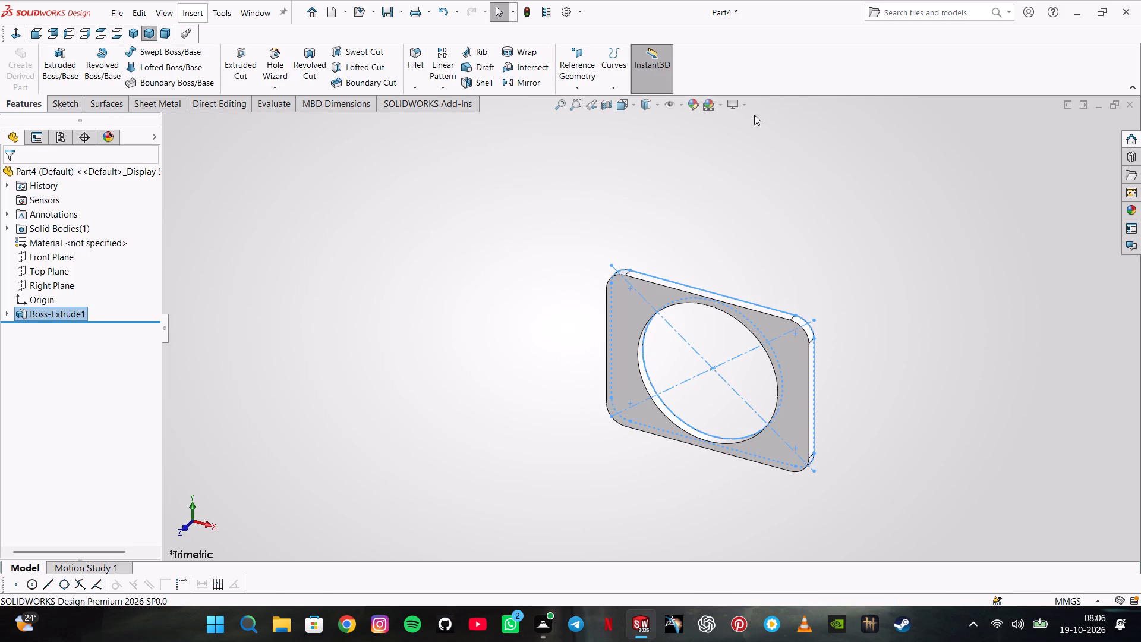
Apply the Warehouse scene to the part view.
click(723, 106)
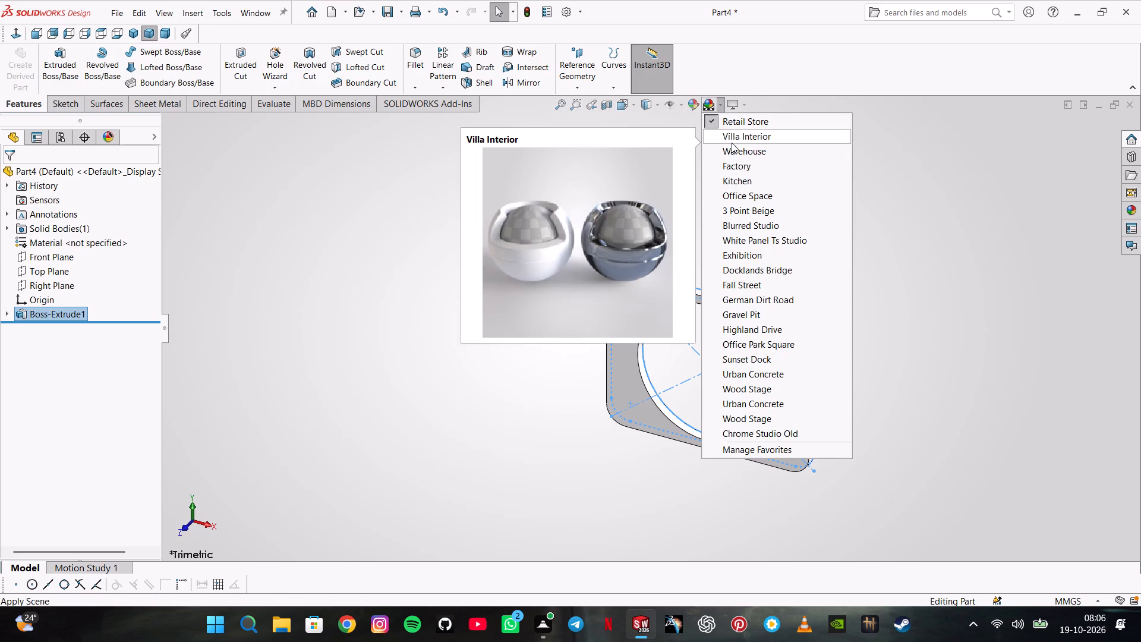
click(734, 153)
Start a sketch on the Top Plane and draw a vertical centerline through the origin, extending past both plate faces.
click(36, 267)
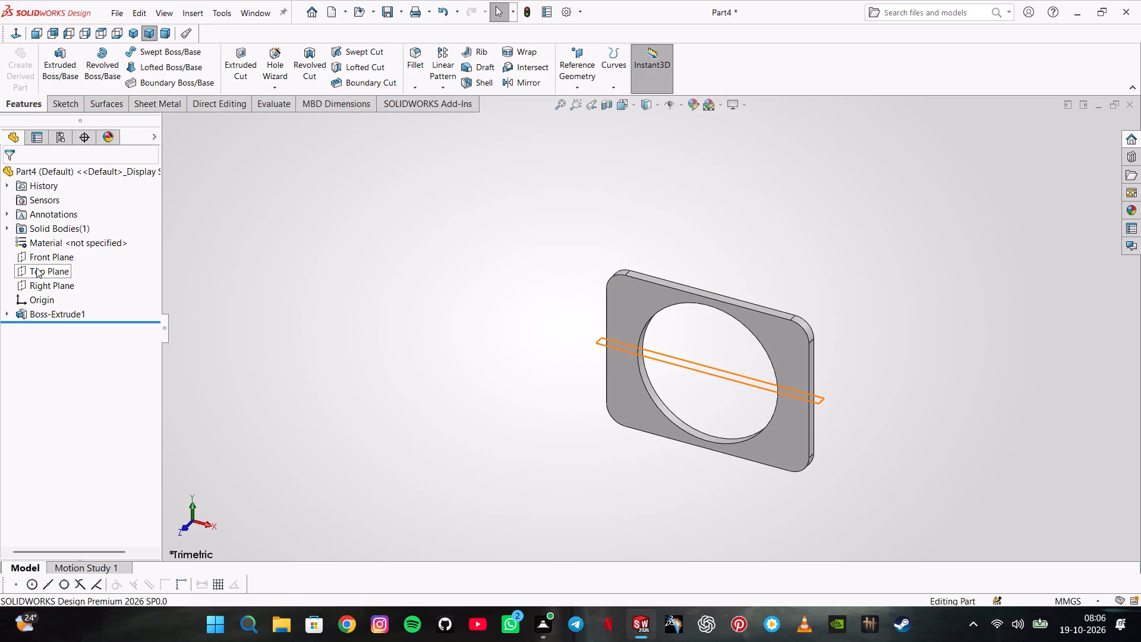
click(52, 247)
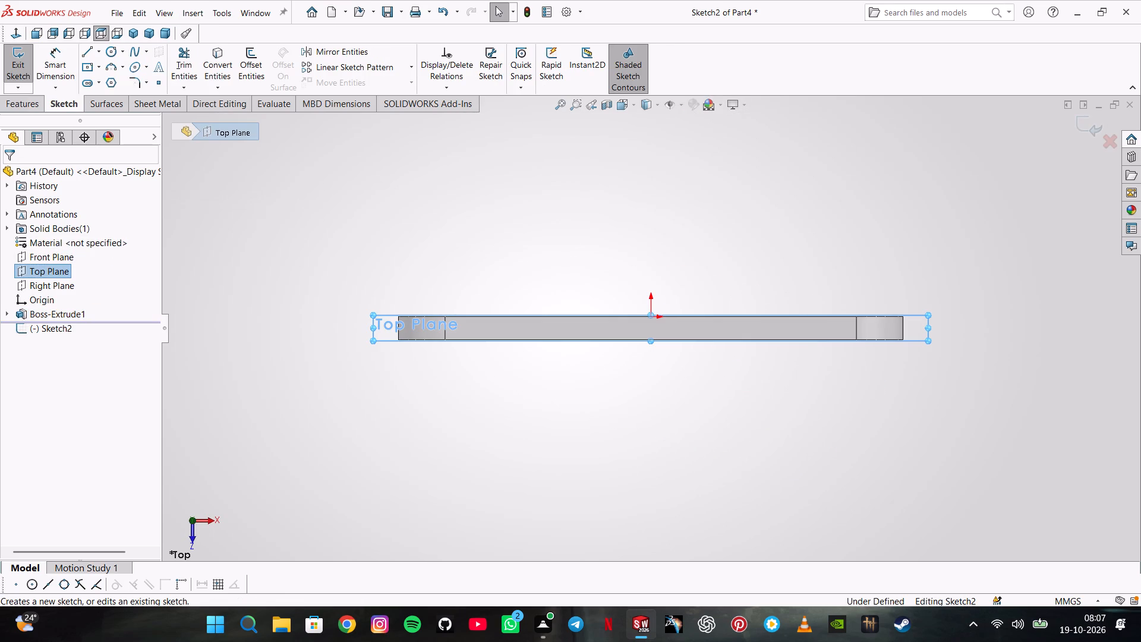
click(97, 52)
click(99, 77)
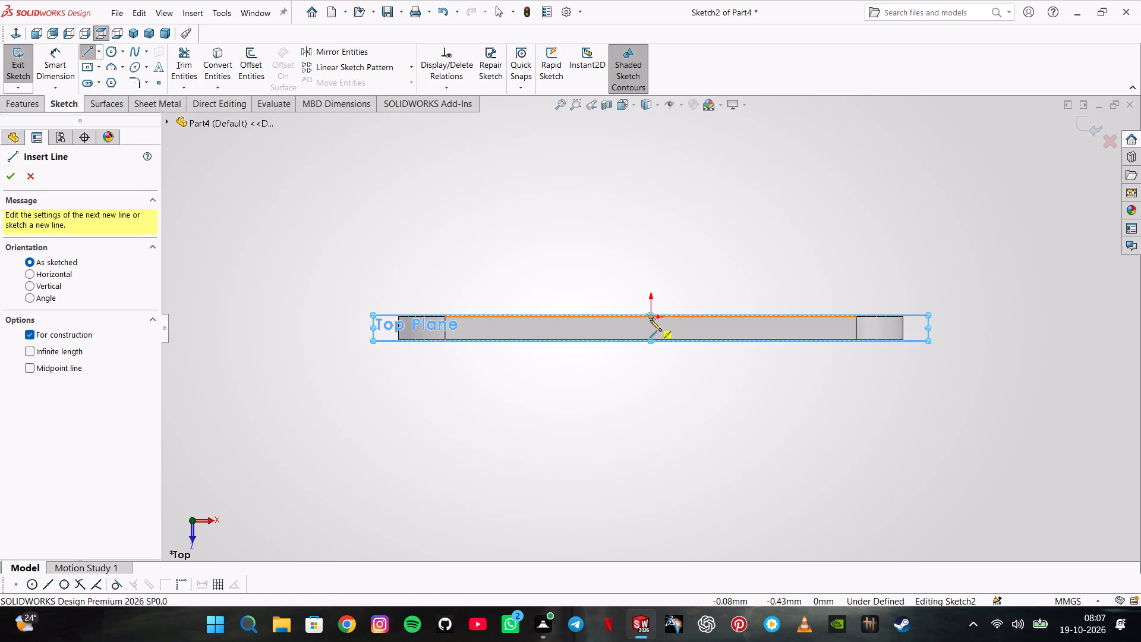
click(652, 361)
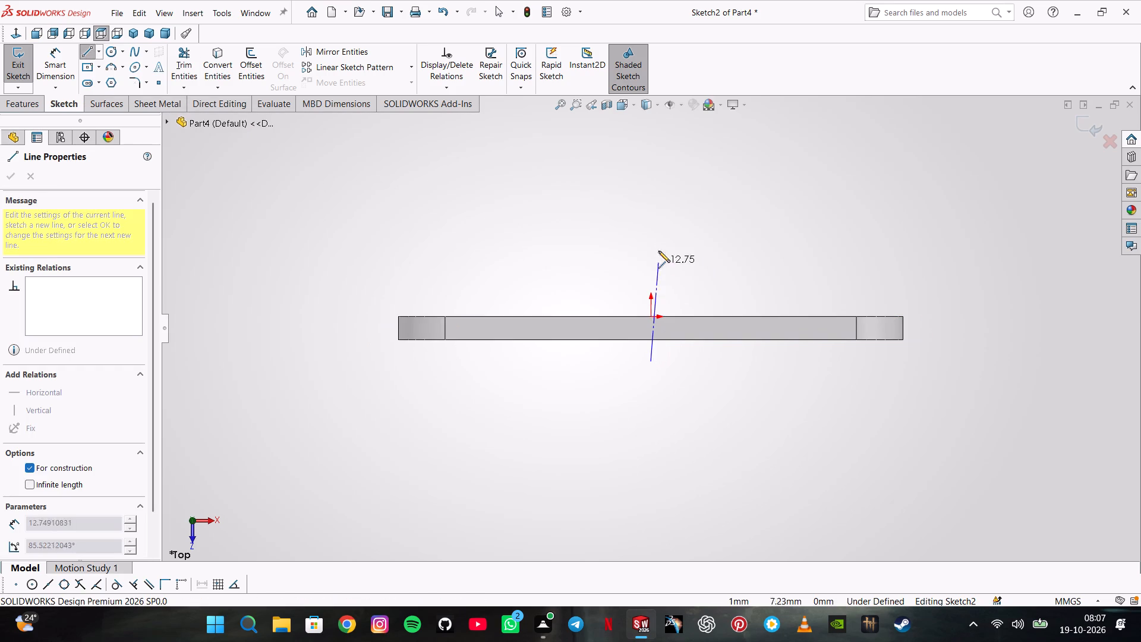
click(653, 200)
triple_click(675, 193)
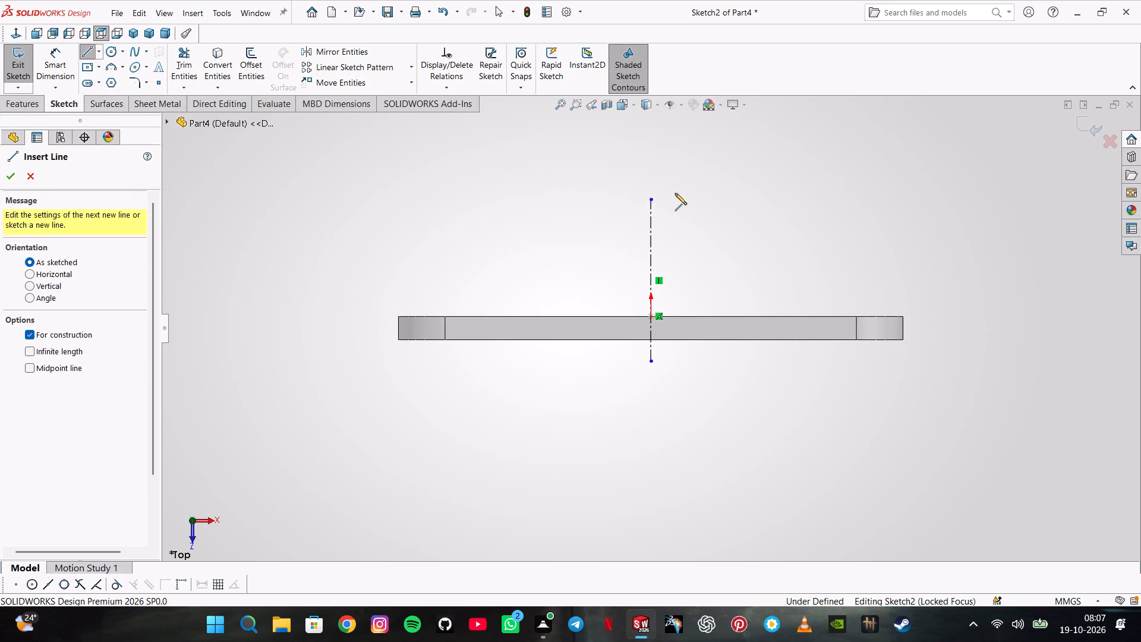
Draw a solid slanted line beside the centerline, sloping outward from above the plate to just below it.
click(86, 47)
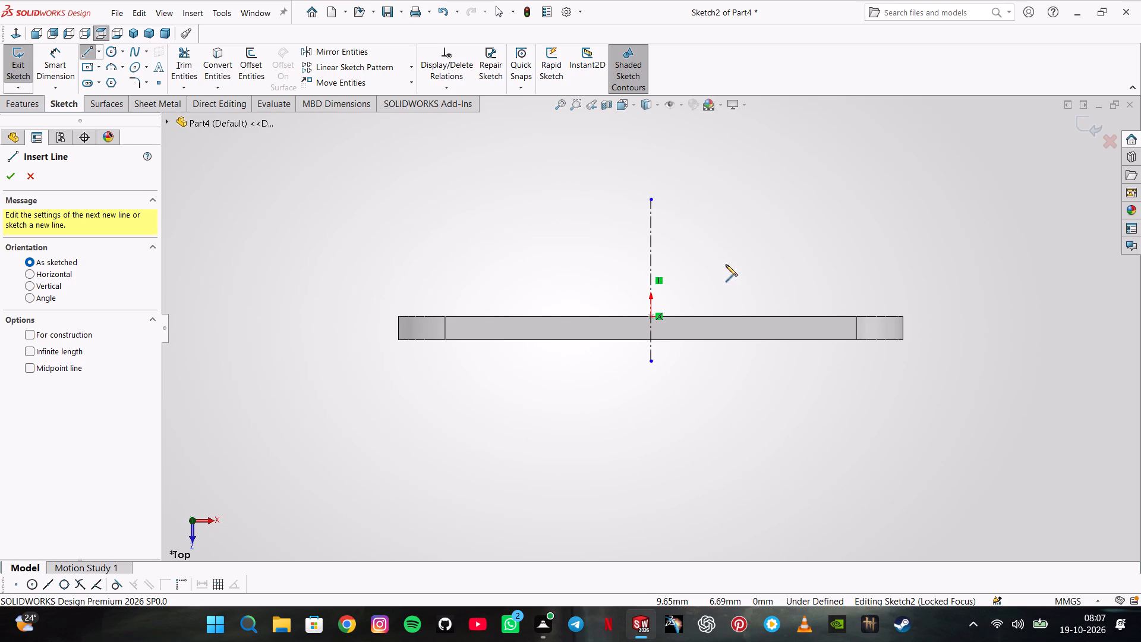
click(708, 228)
click(754, 357)
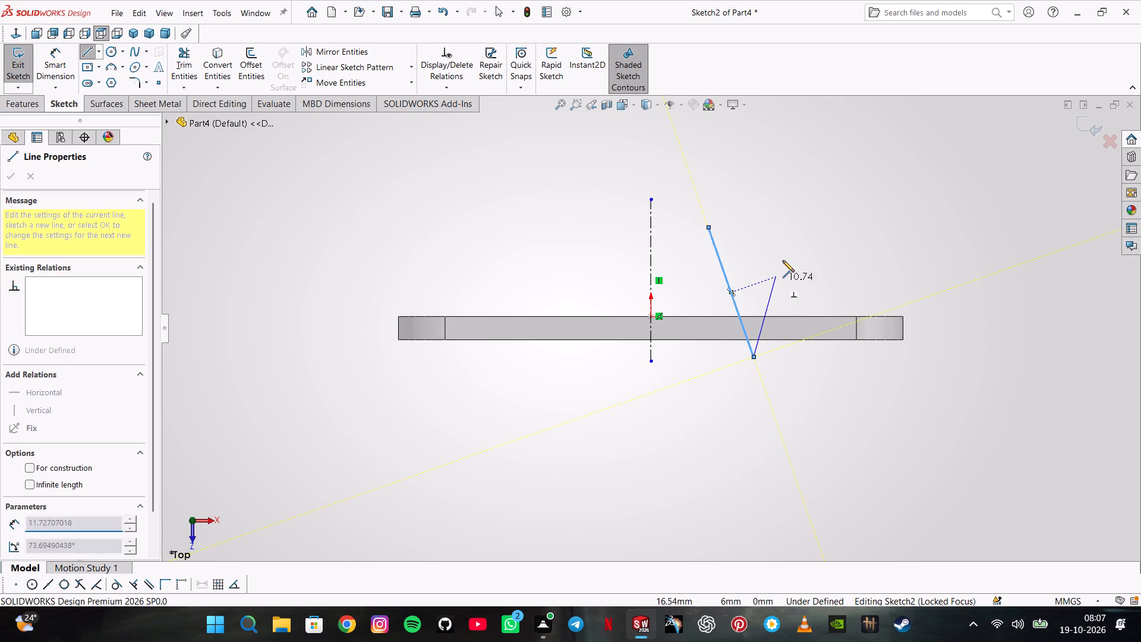
double_click(783, 260)
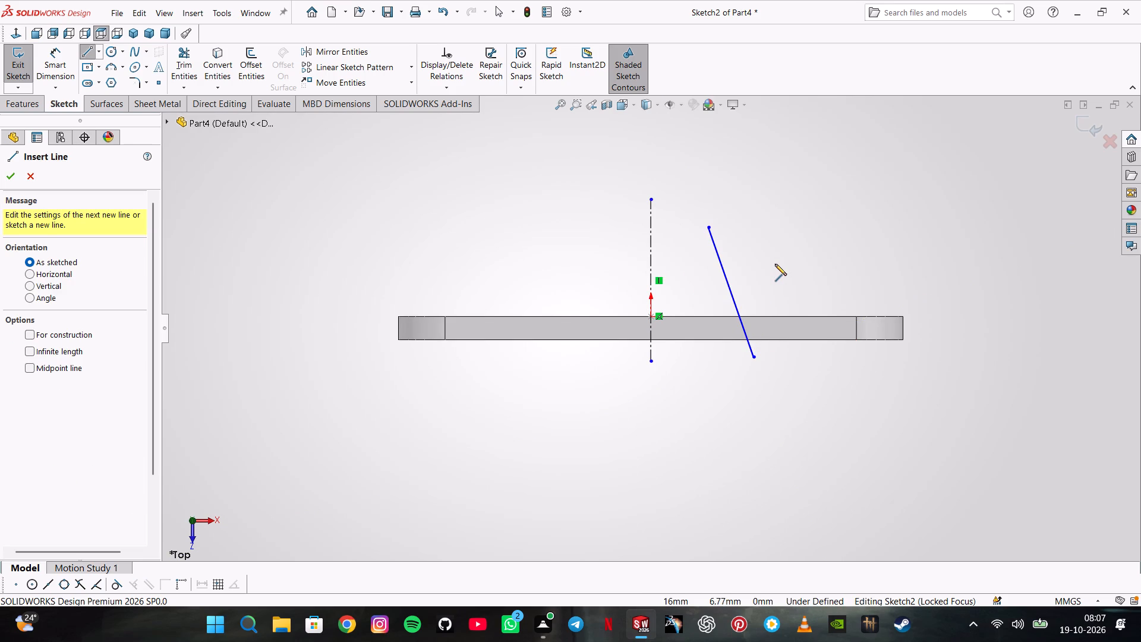
Draw a horizontal line above the plate from the centerline to the slanted line and trim the slanted line's overhang above it.
click(651, 243)
click(714, 242)
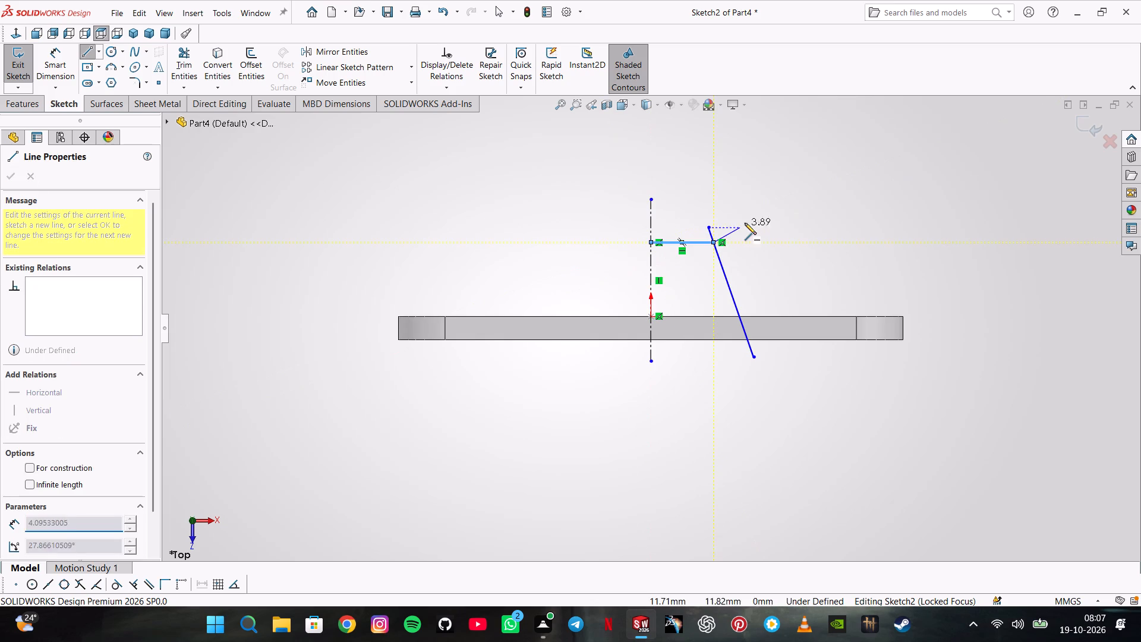
double_click(747, 222)
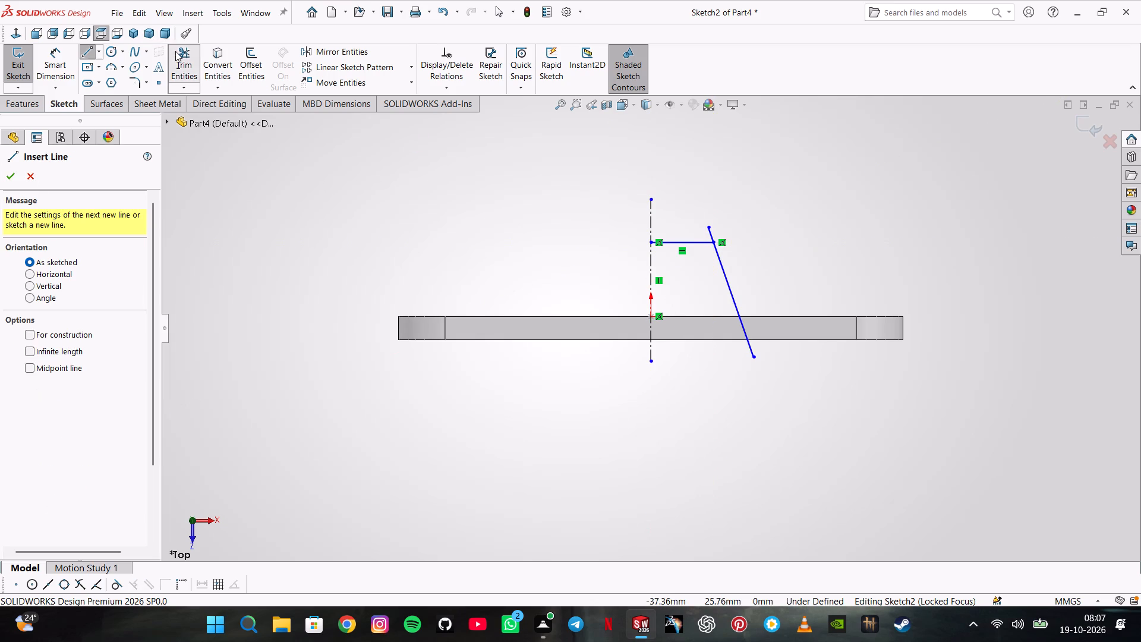
click(175, 51)
click(709, 233)
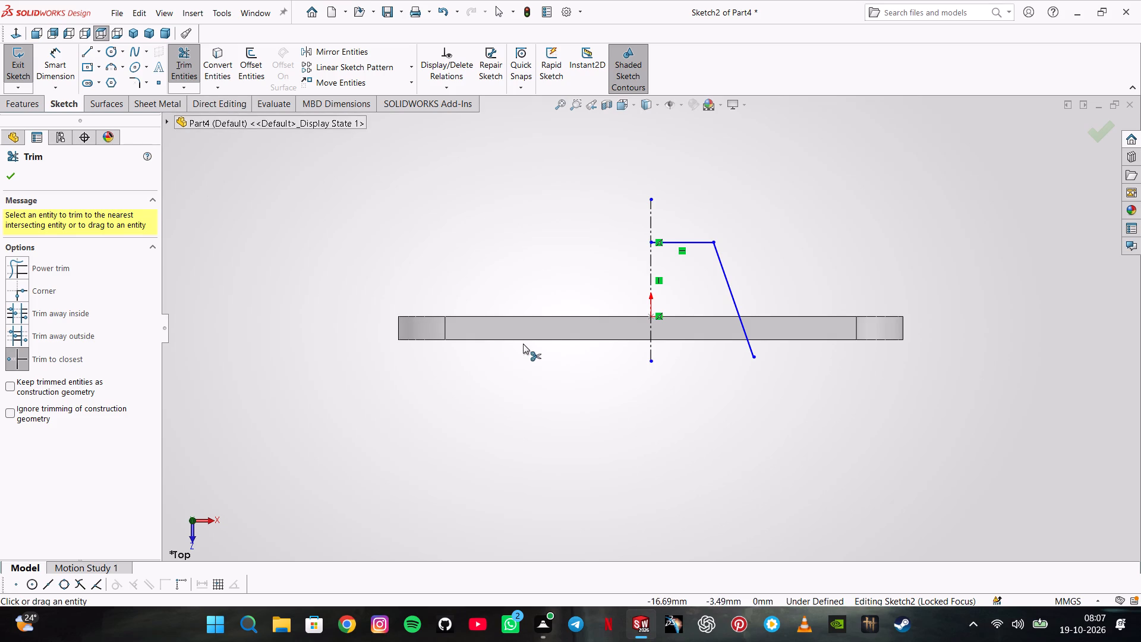
key(Escape)
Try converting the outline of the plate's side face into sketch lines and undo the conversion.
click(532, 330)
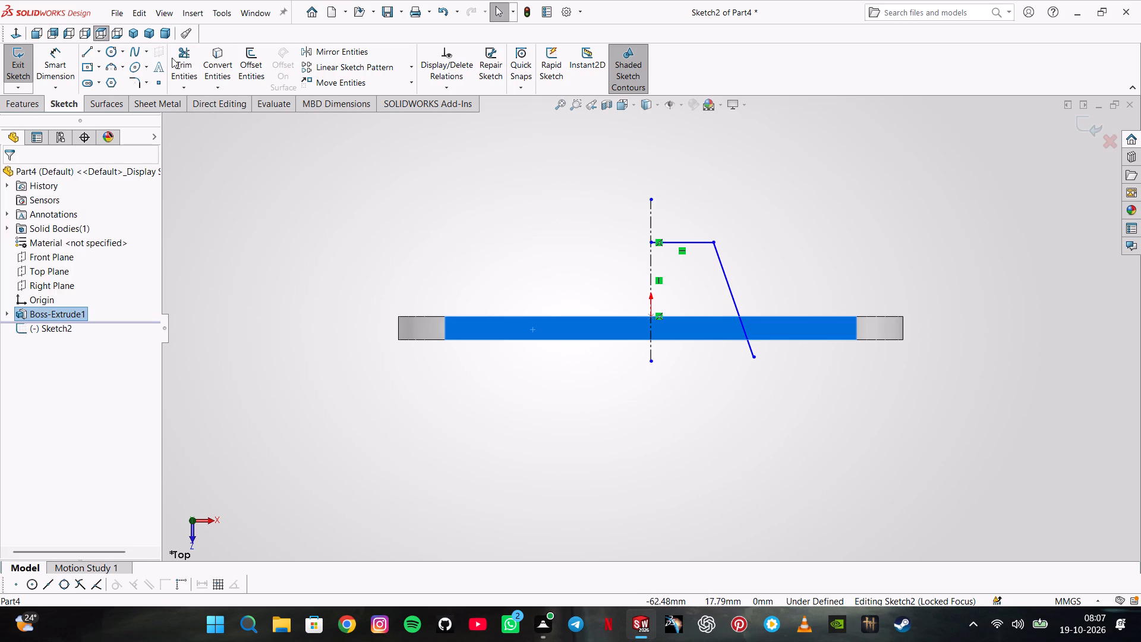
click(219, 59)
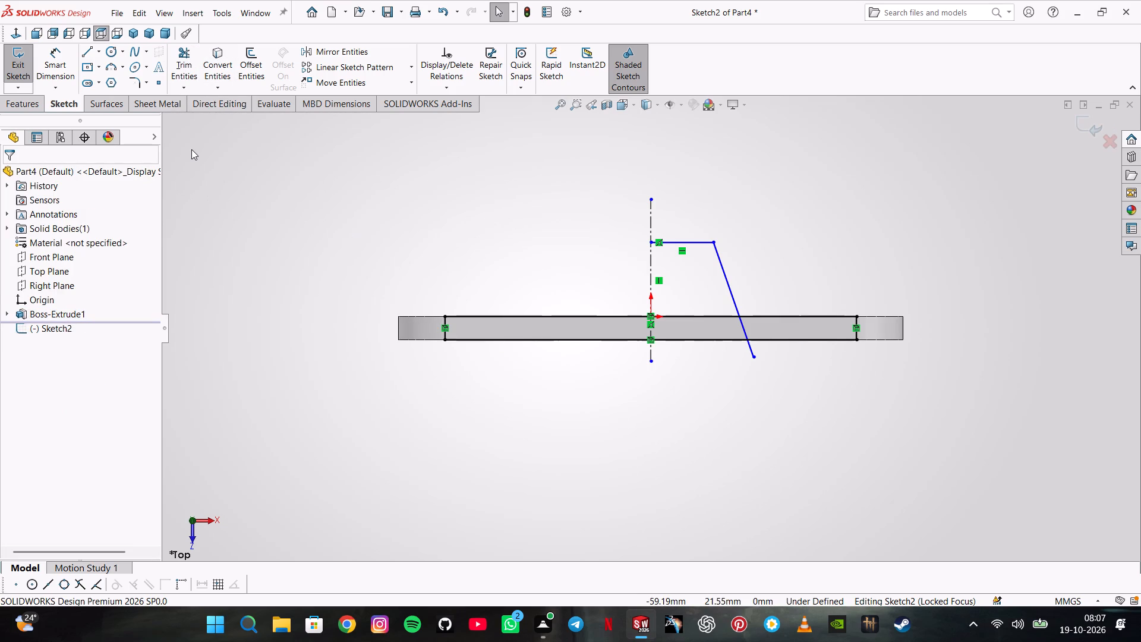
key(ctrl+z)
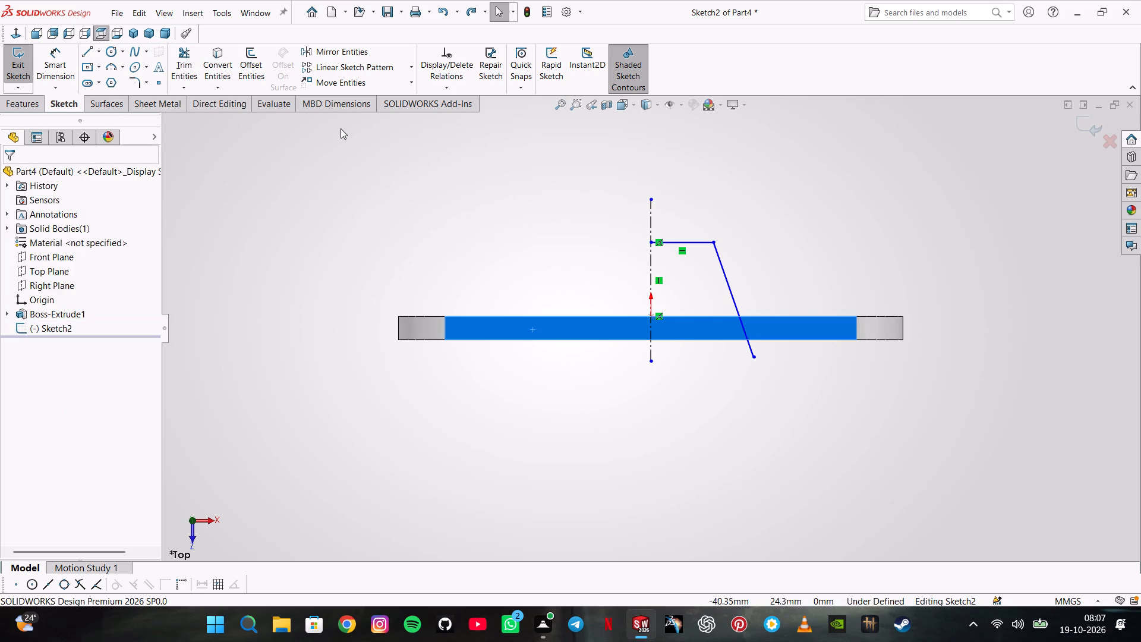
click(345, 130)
Draw a horizontal line along the plate's lower edge from the centerline to the slanted line and trim the slanted line's overhang below it.
click(94, 48)
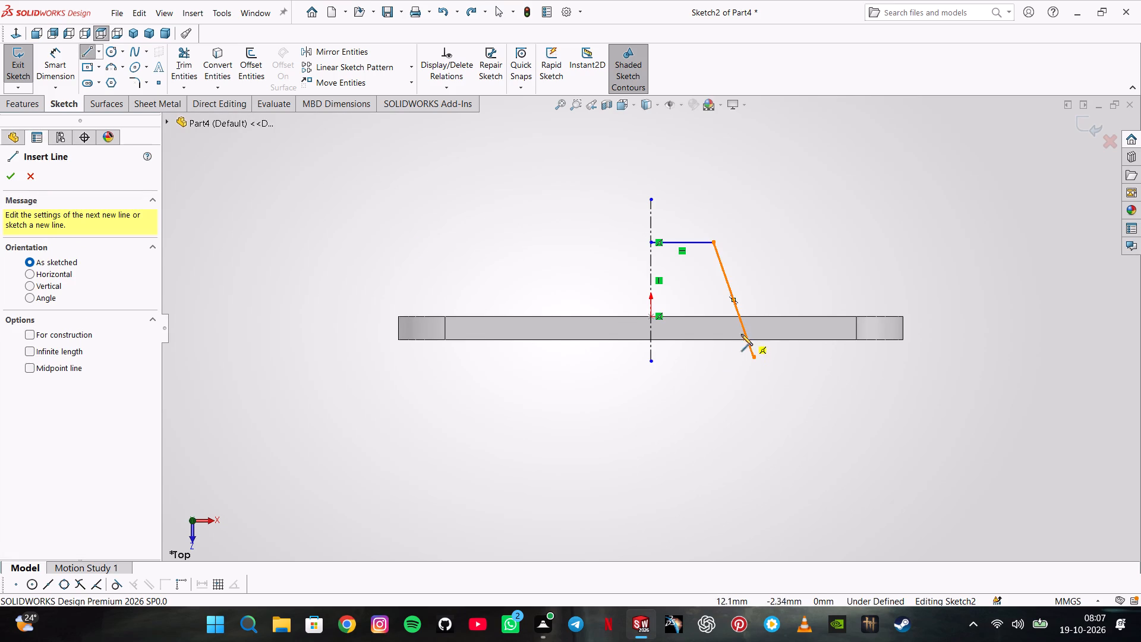
click(650, 341)
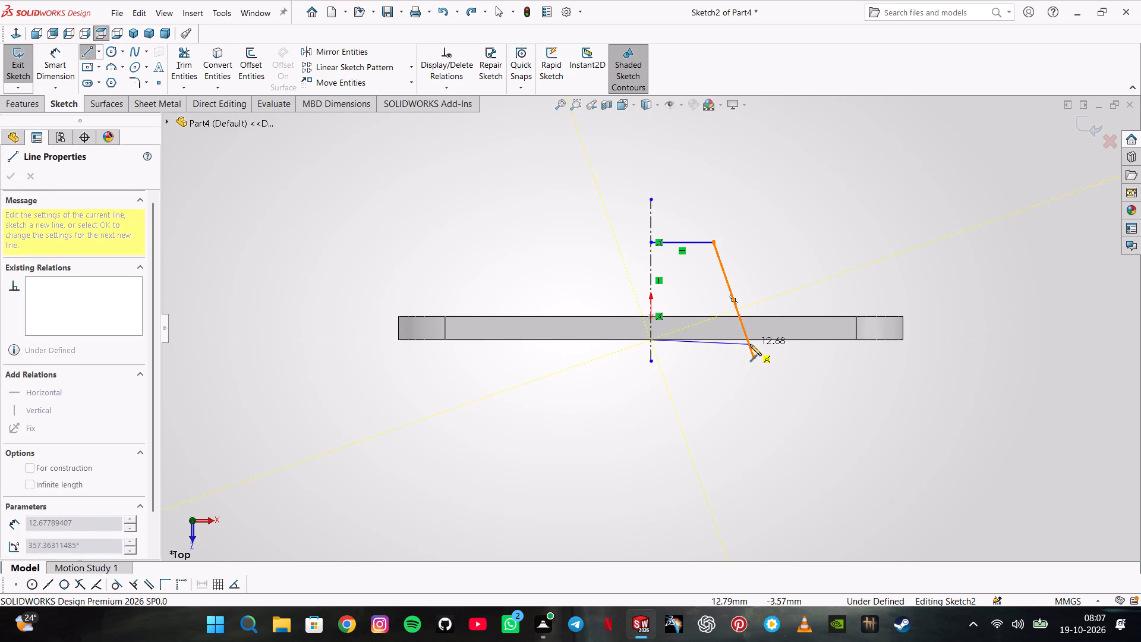
click(746, 339)
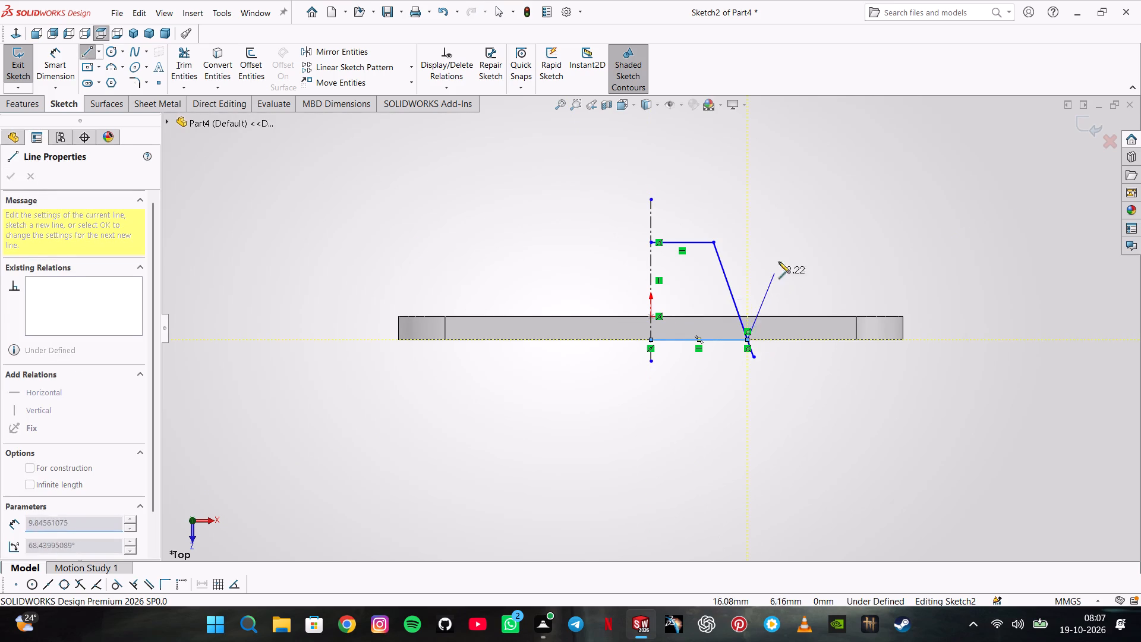
key(Escape)
key(Escape)
click(170, 56)
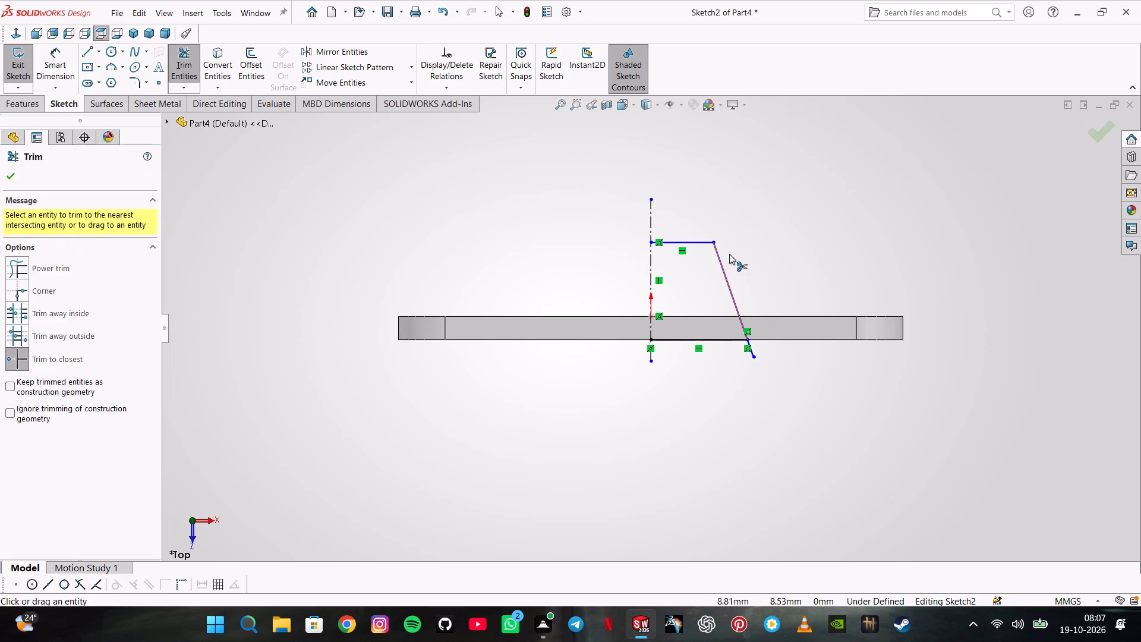
click(752, 350)
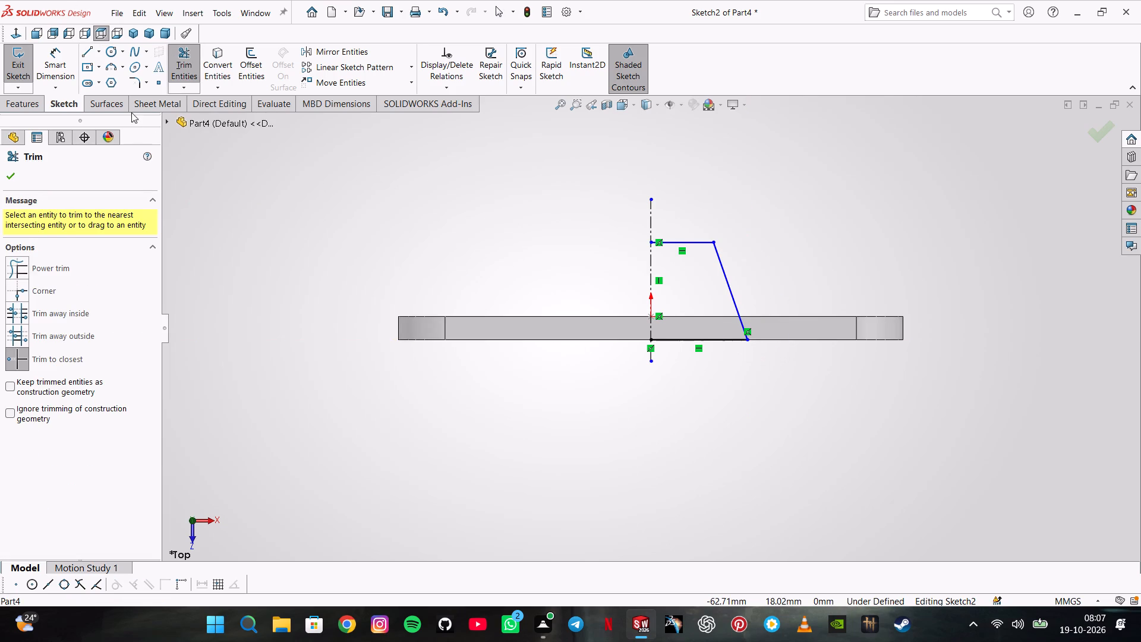
Dimension the angle between the centerline and the slanted line as 100/2, giving 50°.
click(65, 74)
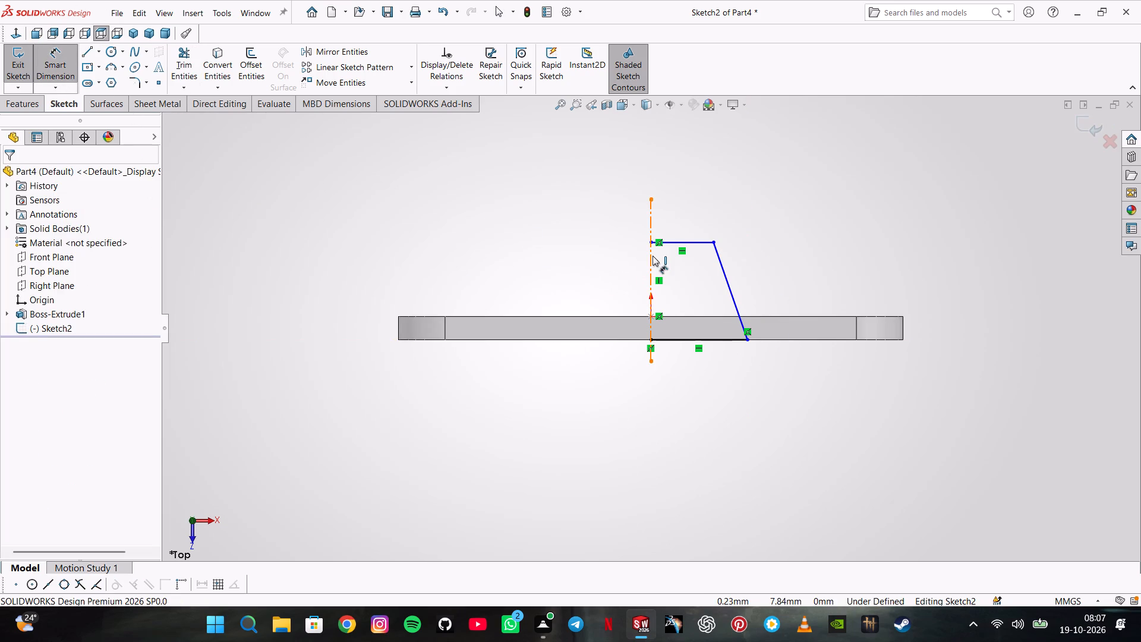
click(654, 255)
click(724, 270)
click(700, 278)
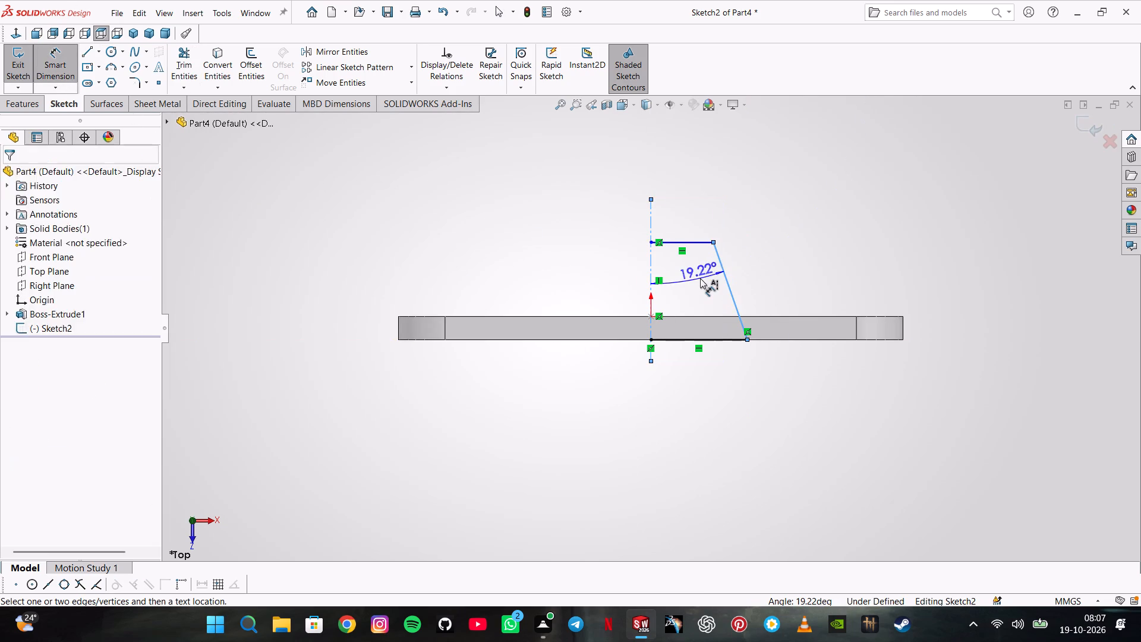
key(1)
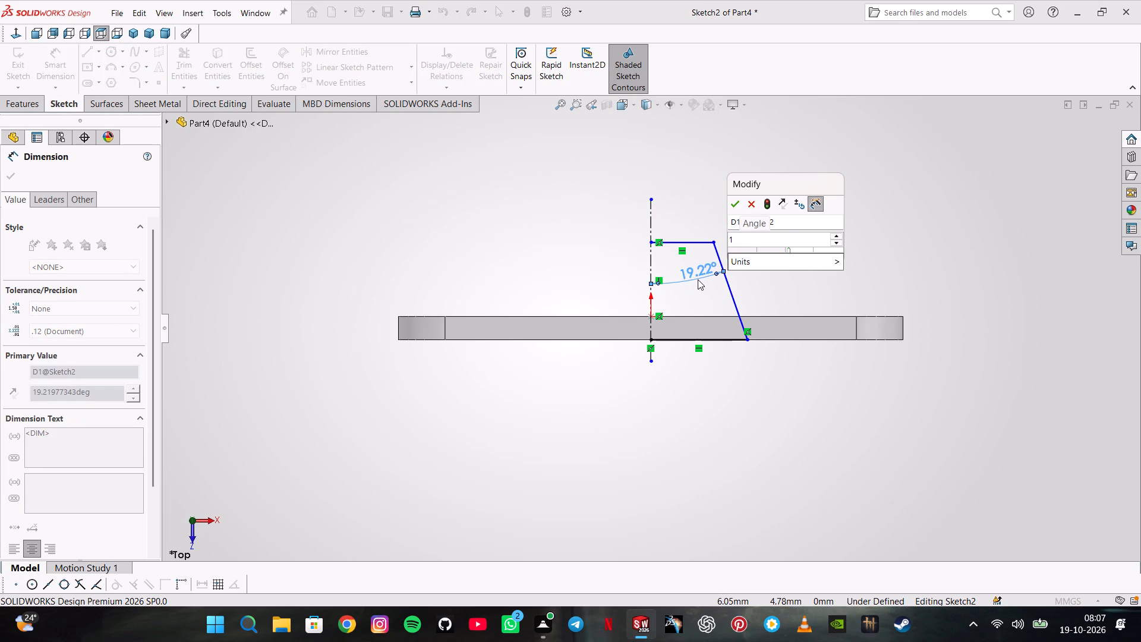
key(0)
text(0/2)
key(Return)
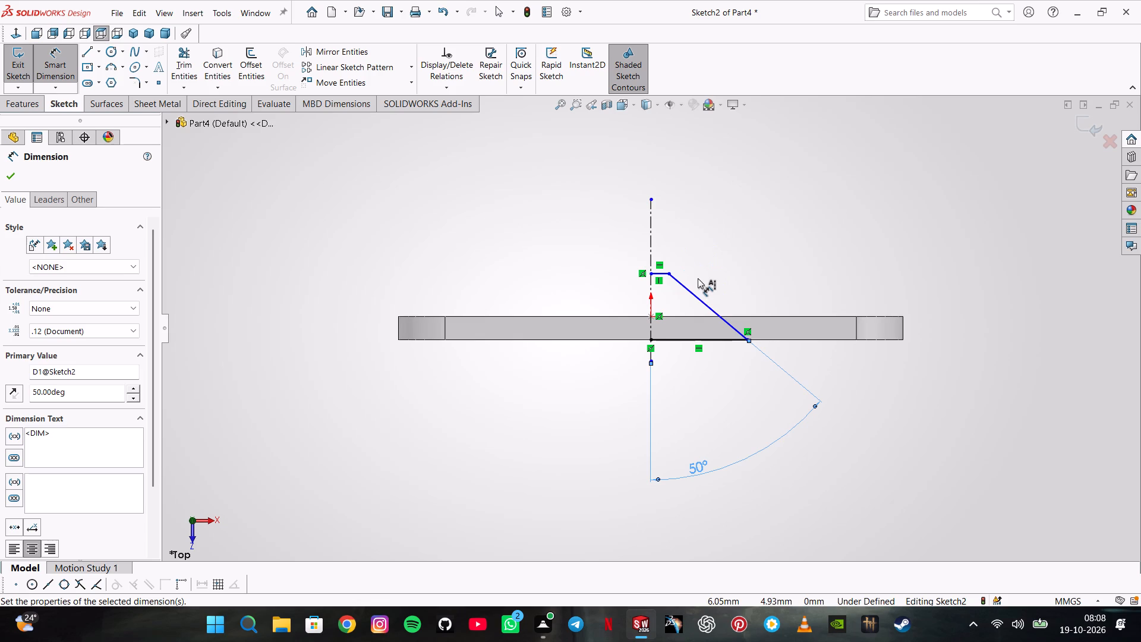
Dimension the distance from the centerline to the slanted line's lower endpoint as 45/2, giving 22.50 mm.
click(649, 257)
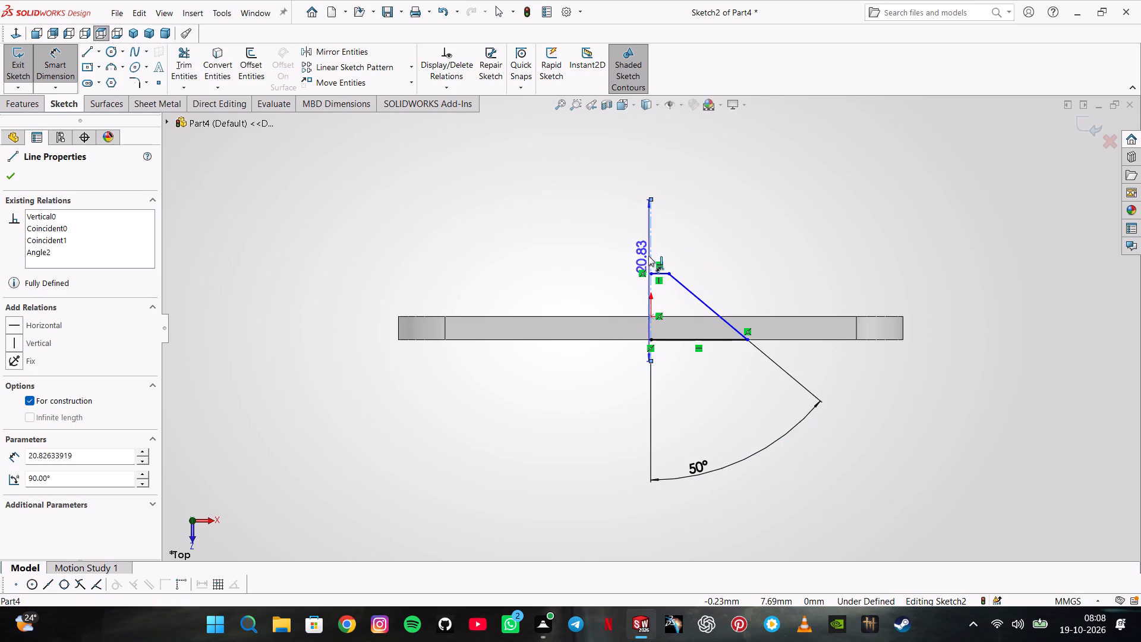
click(747, 335)
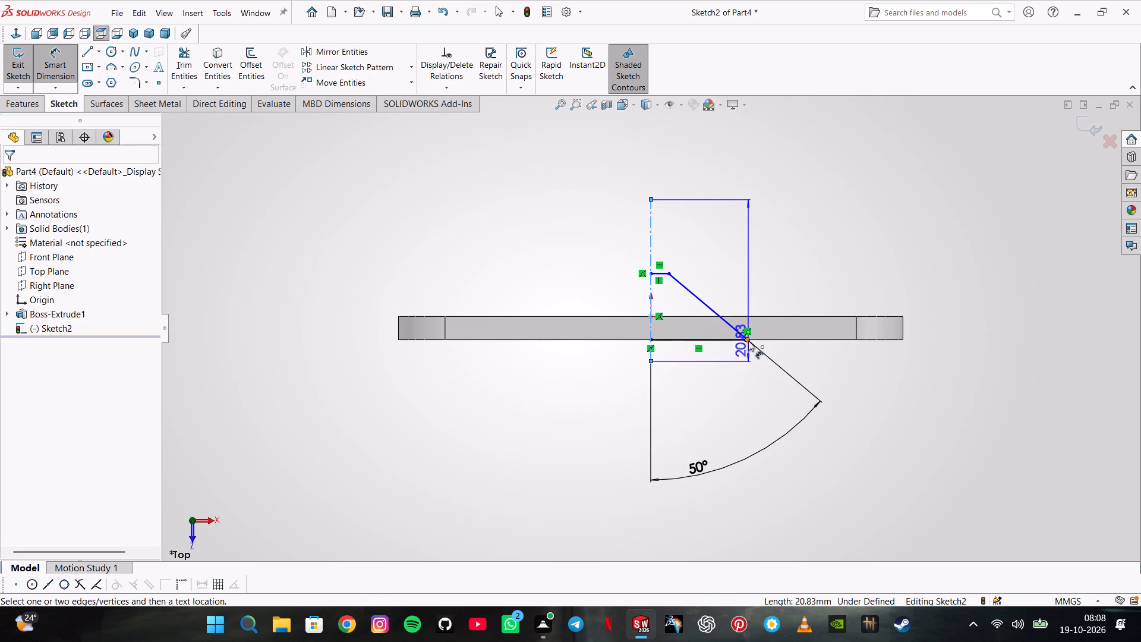
click(748, 341)
click(728, 251)
text(45/2)
key(Return)
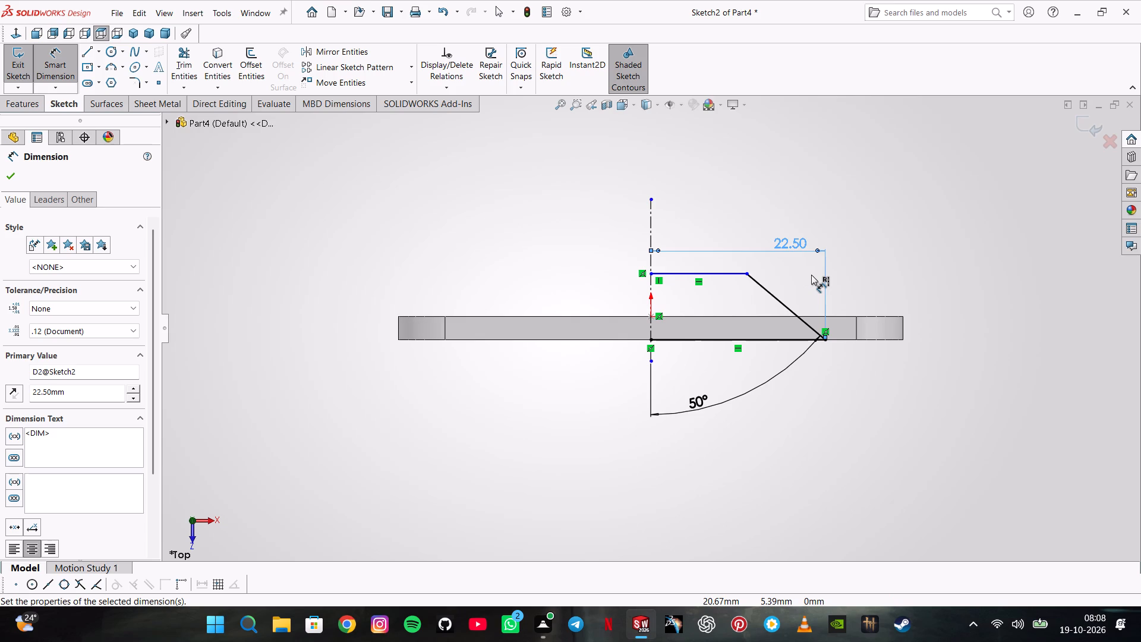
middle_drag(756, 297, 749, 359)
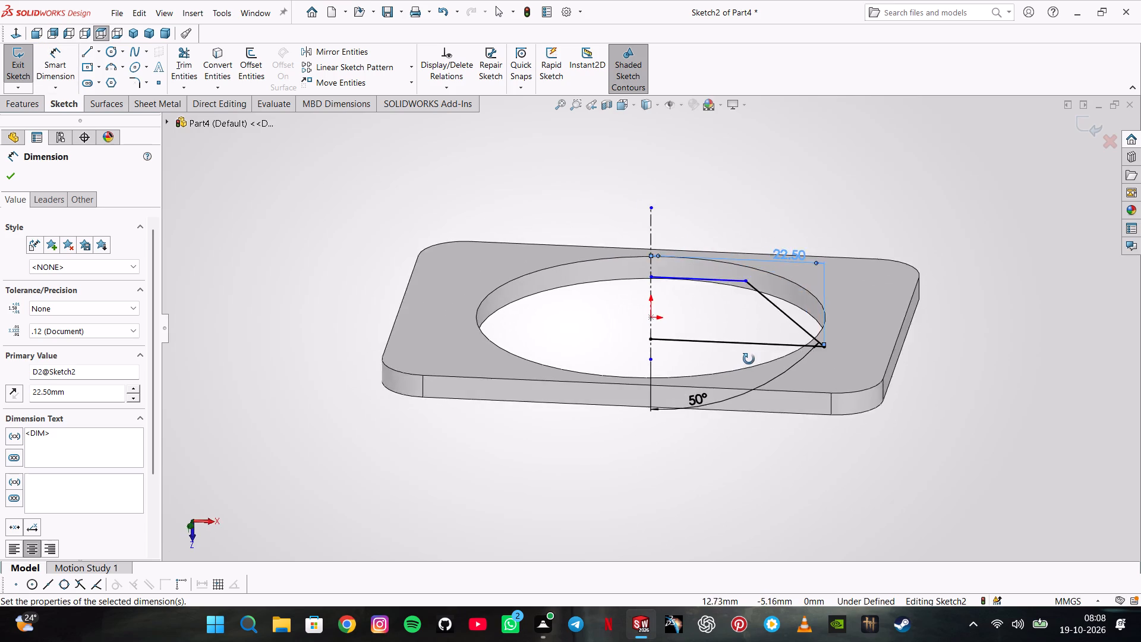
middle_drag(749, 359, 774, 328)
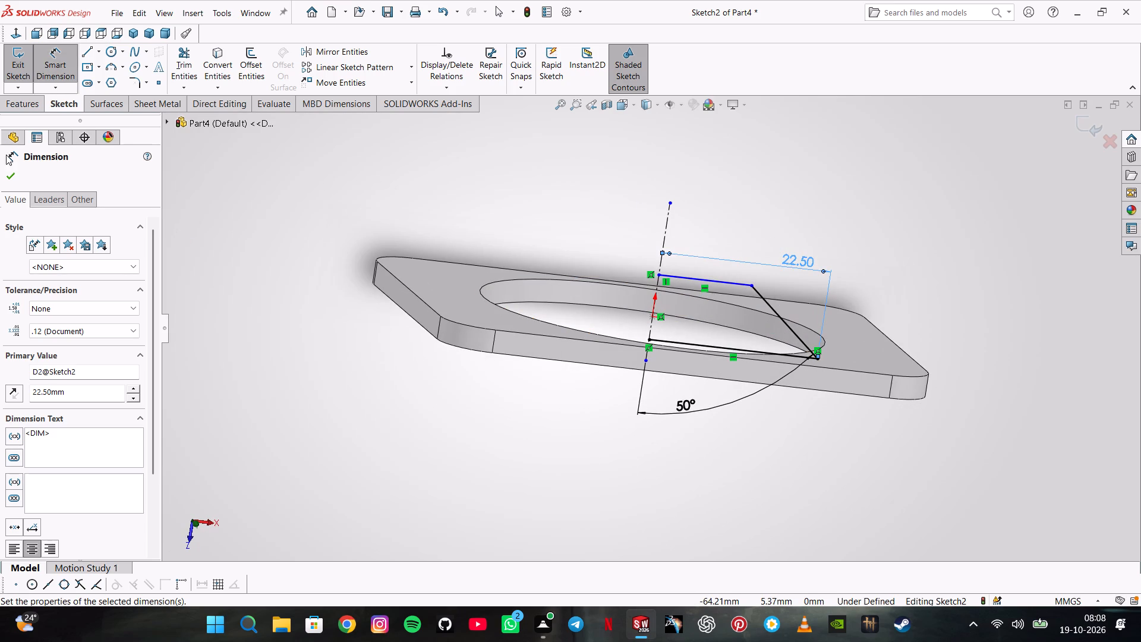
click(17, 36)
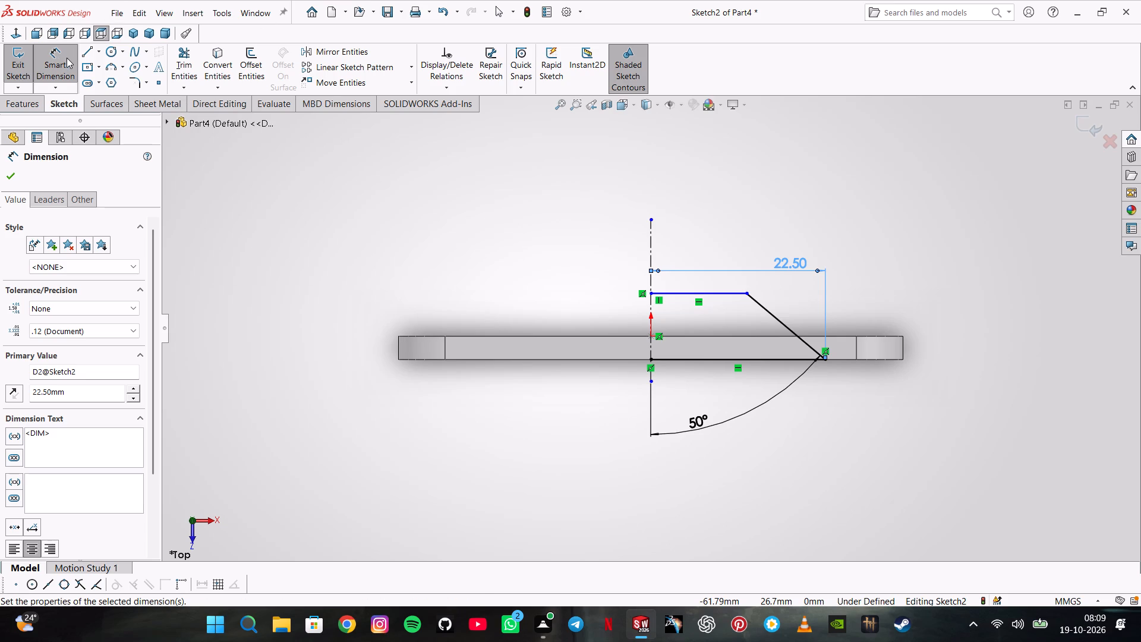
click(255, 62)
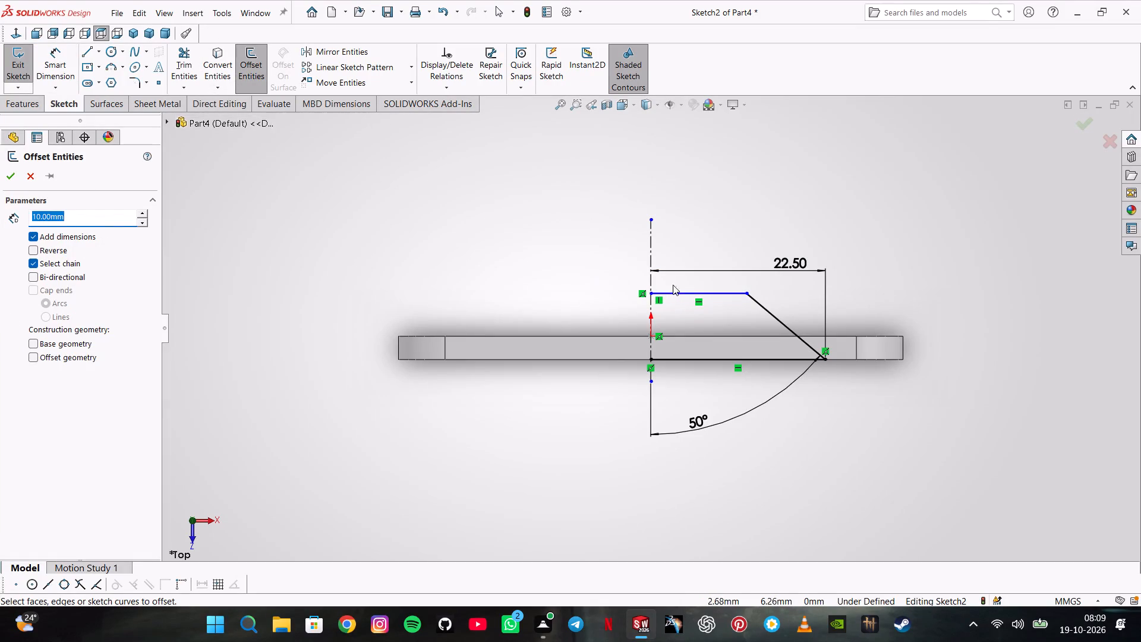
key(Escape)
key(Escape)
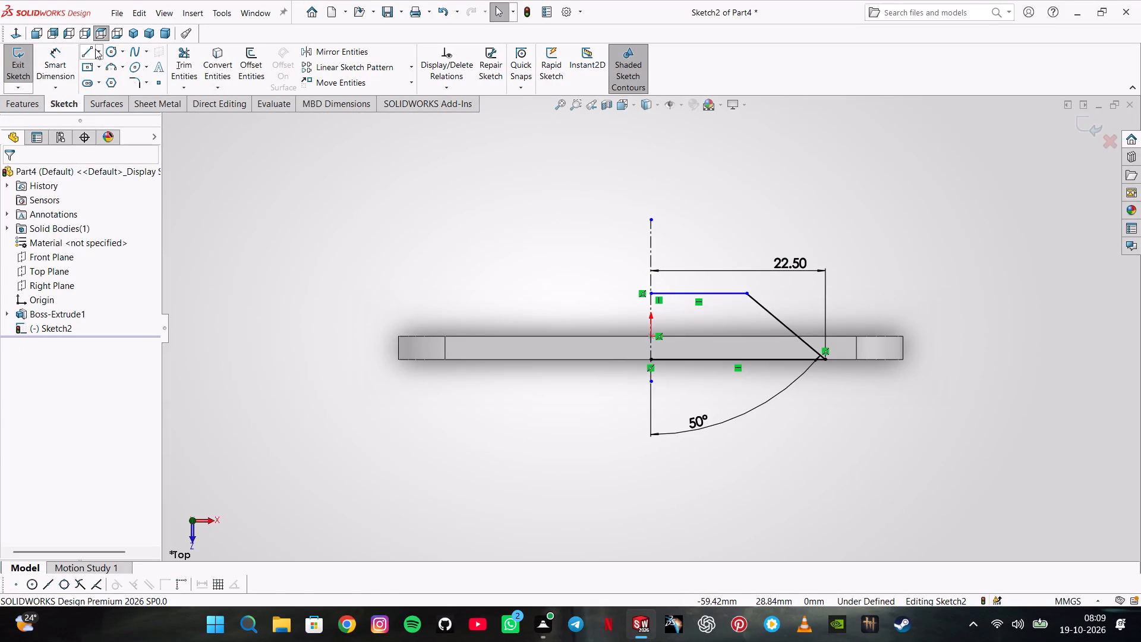
Close the profile with a vertical line along the centerline between the inner ends of the two horizontal lines.
click(92, 48)
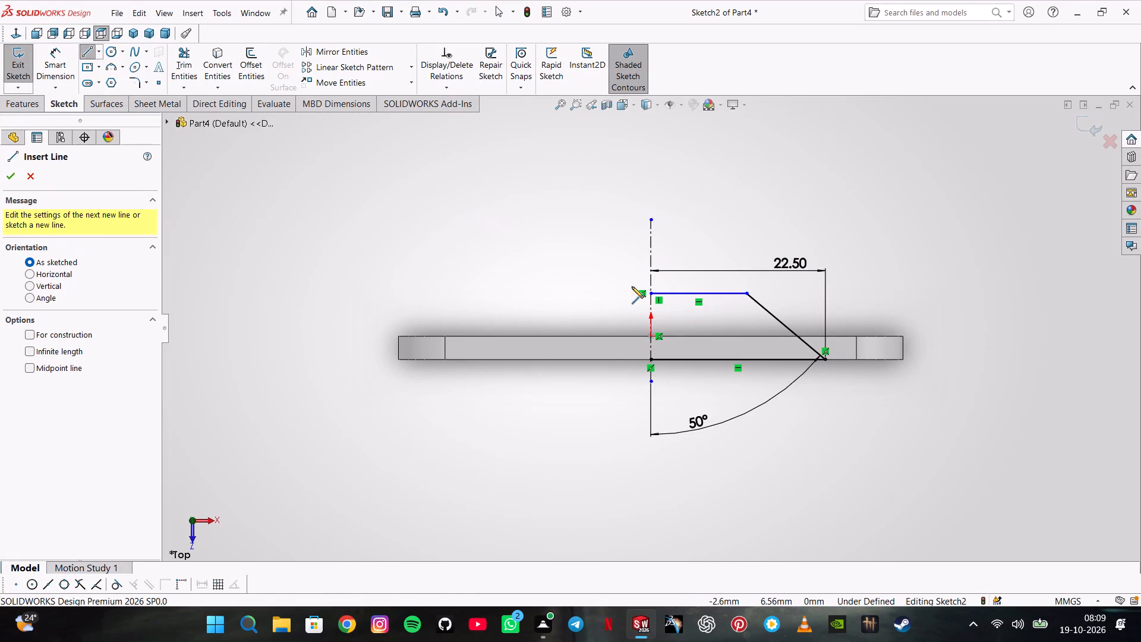
click(649, 295)
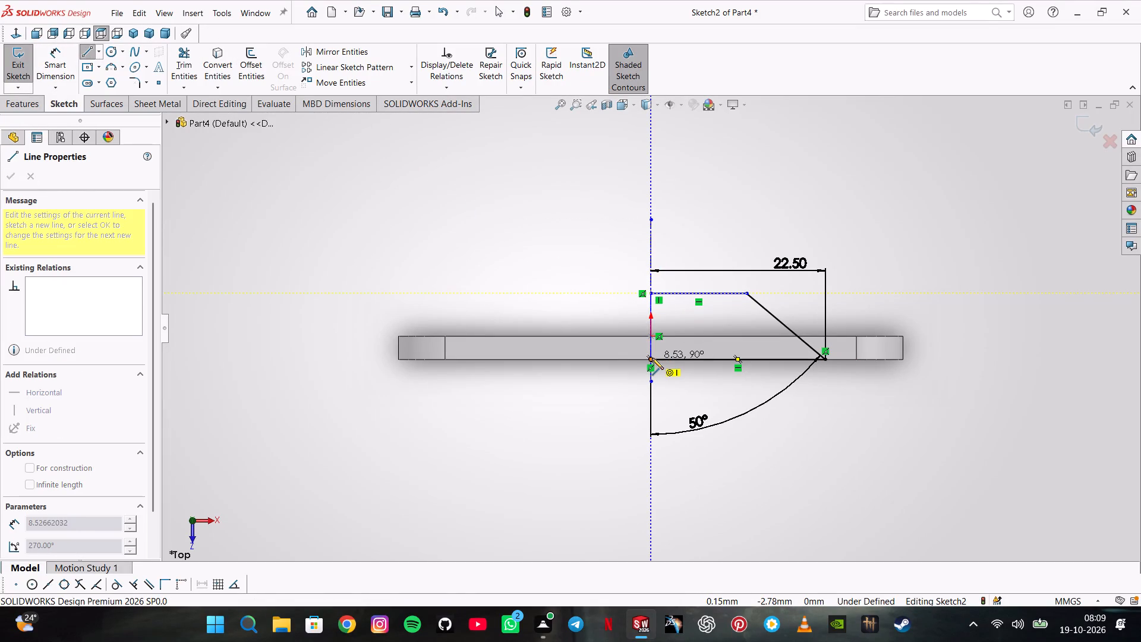
click(652, 358)
key(Escape)
key(Escape)
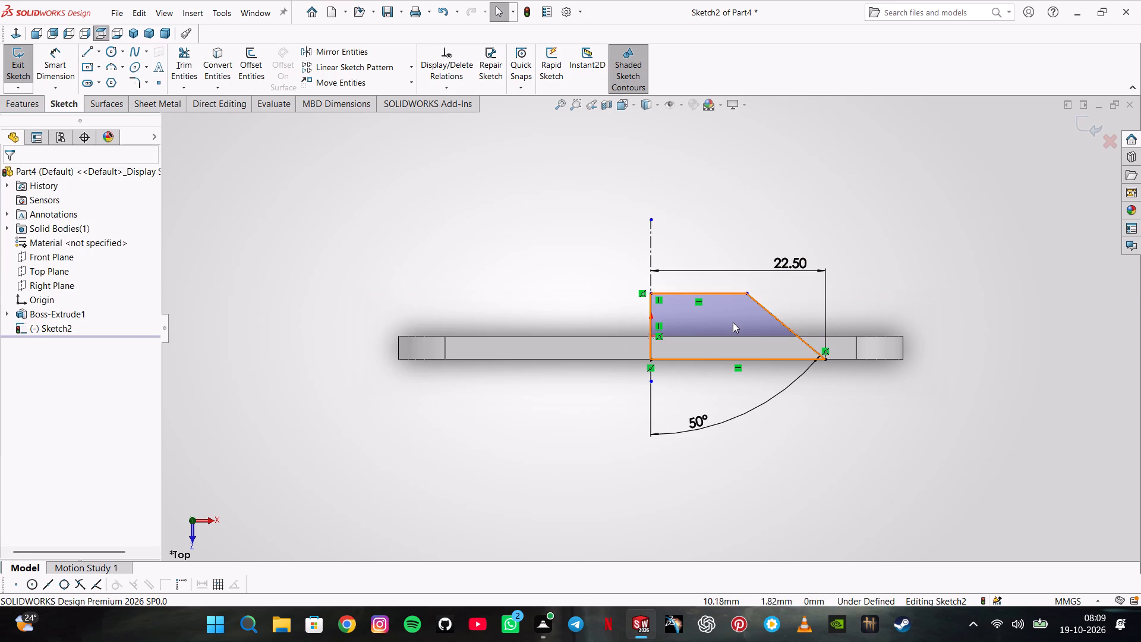
key(Escape)
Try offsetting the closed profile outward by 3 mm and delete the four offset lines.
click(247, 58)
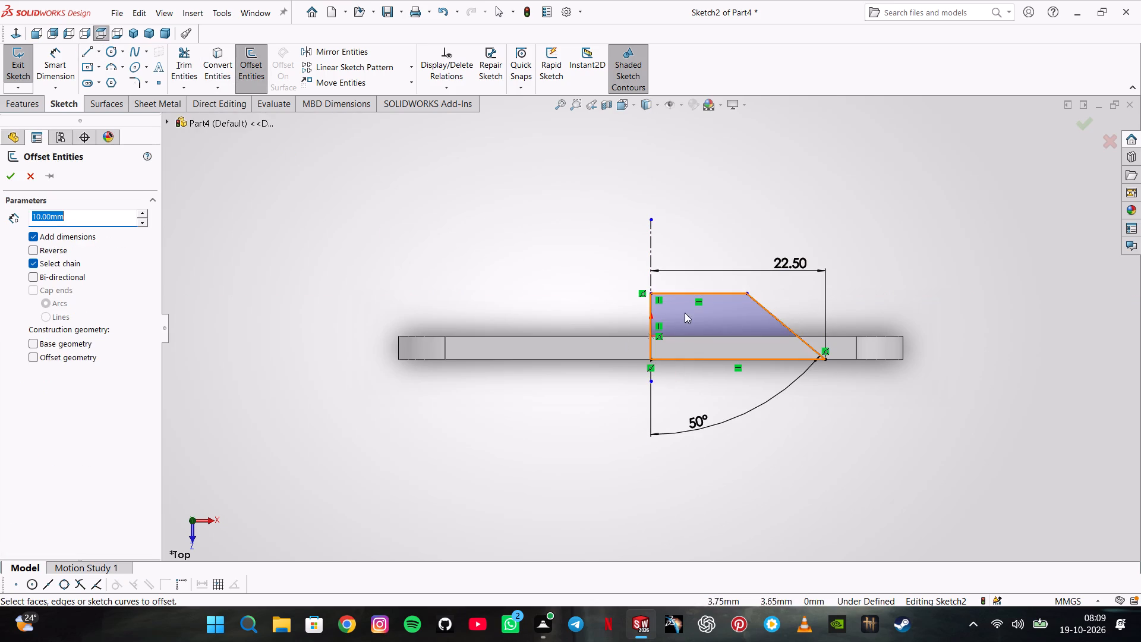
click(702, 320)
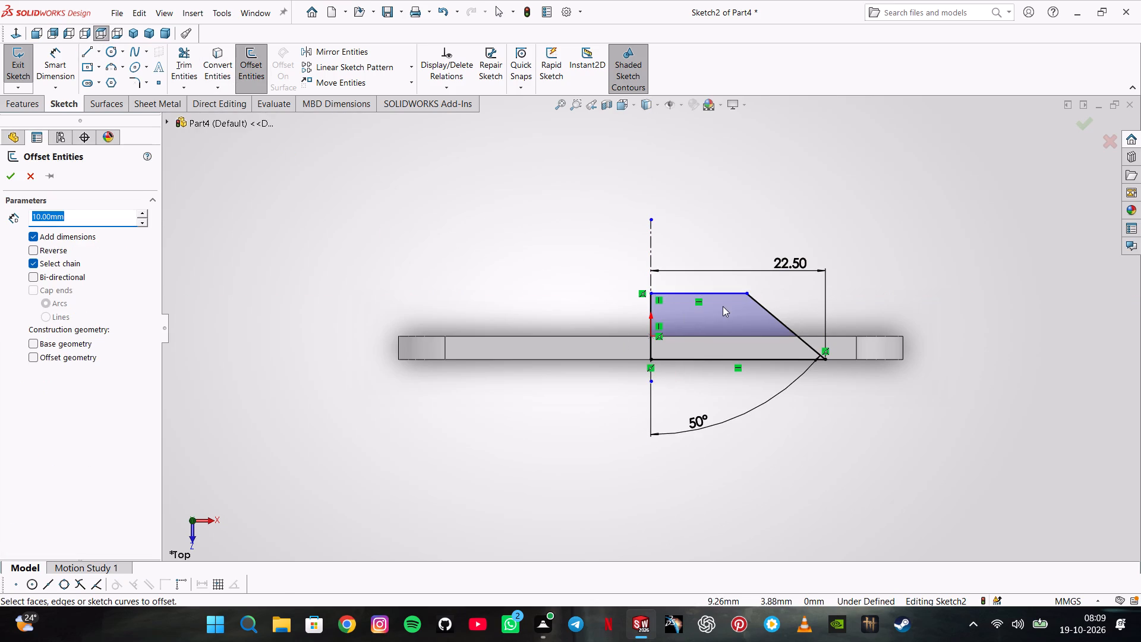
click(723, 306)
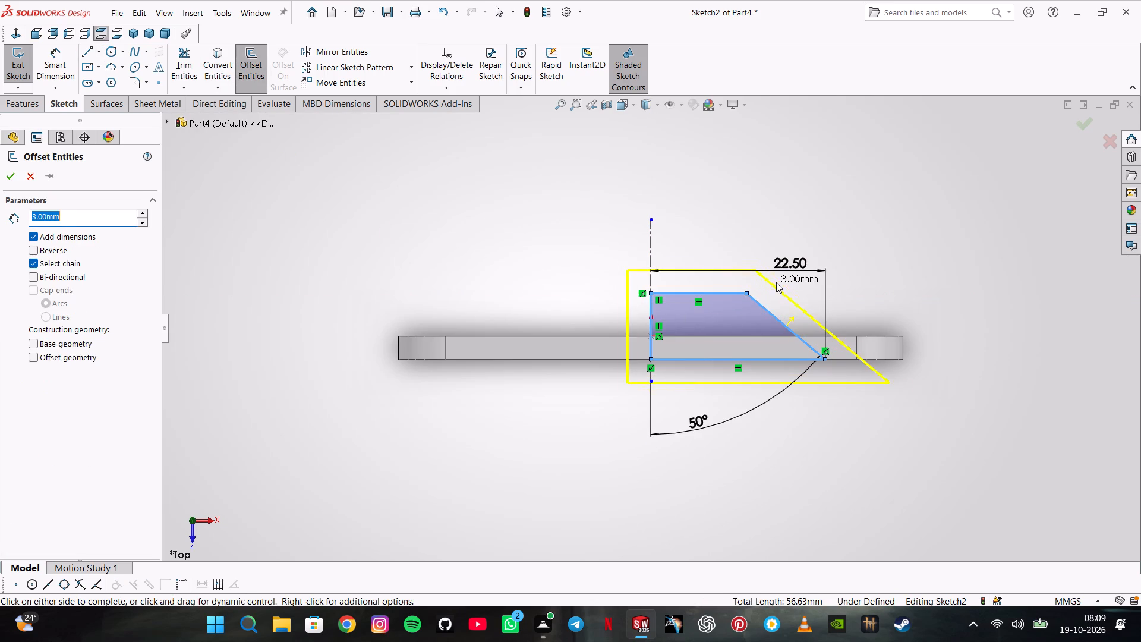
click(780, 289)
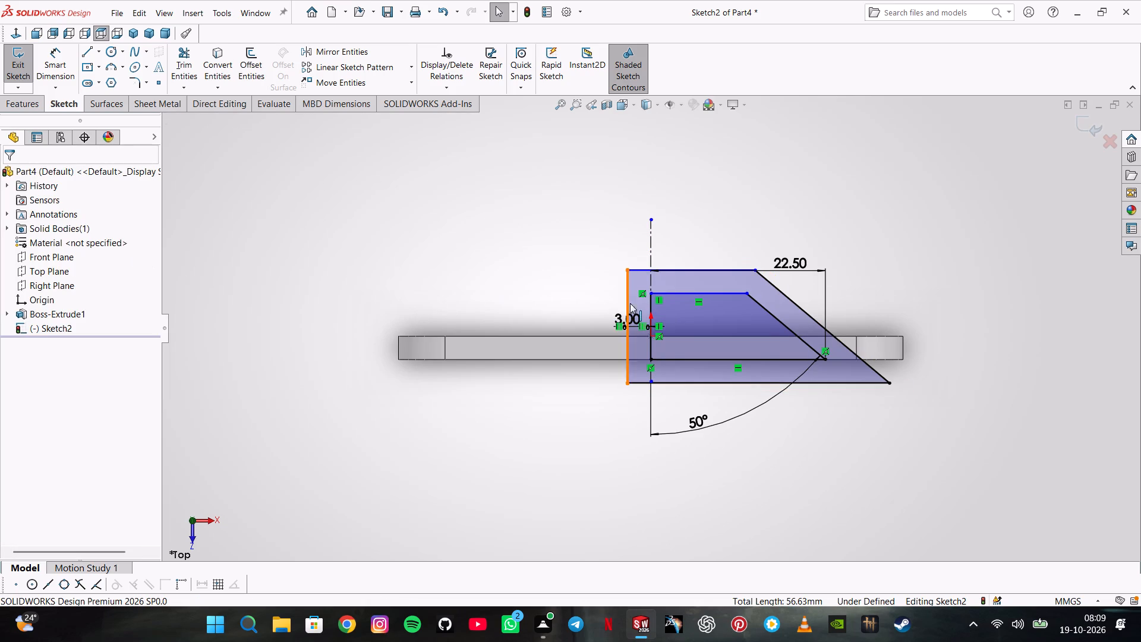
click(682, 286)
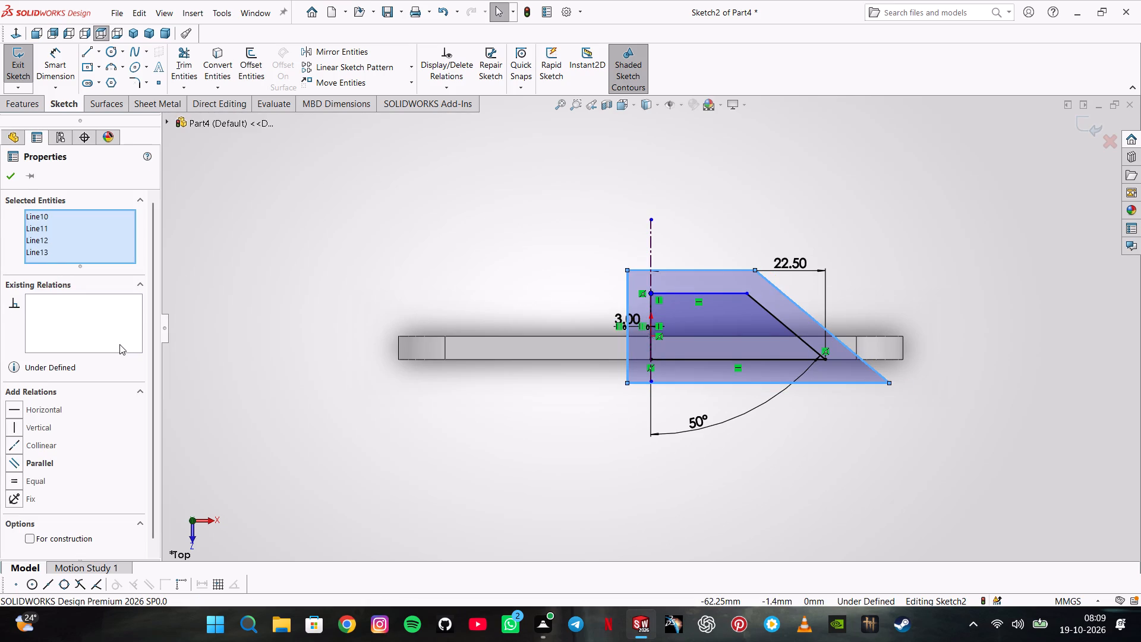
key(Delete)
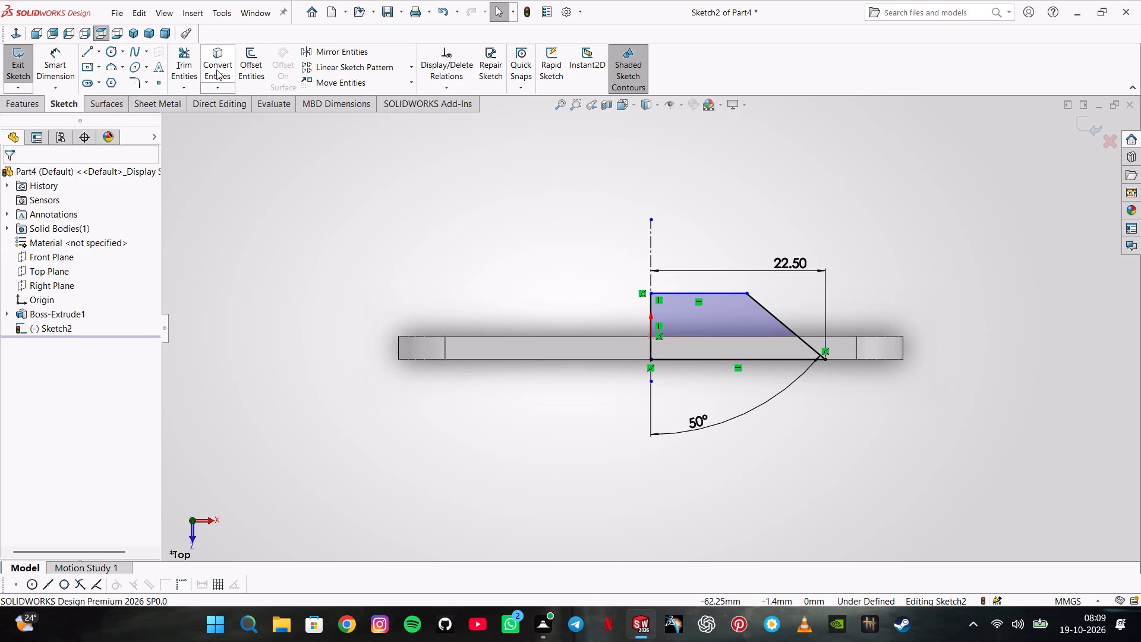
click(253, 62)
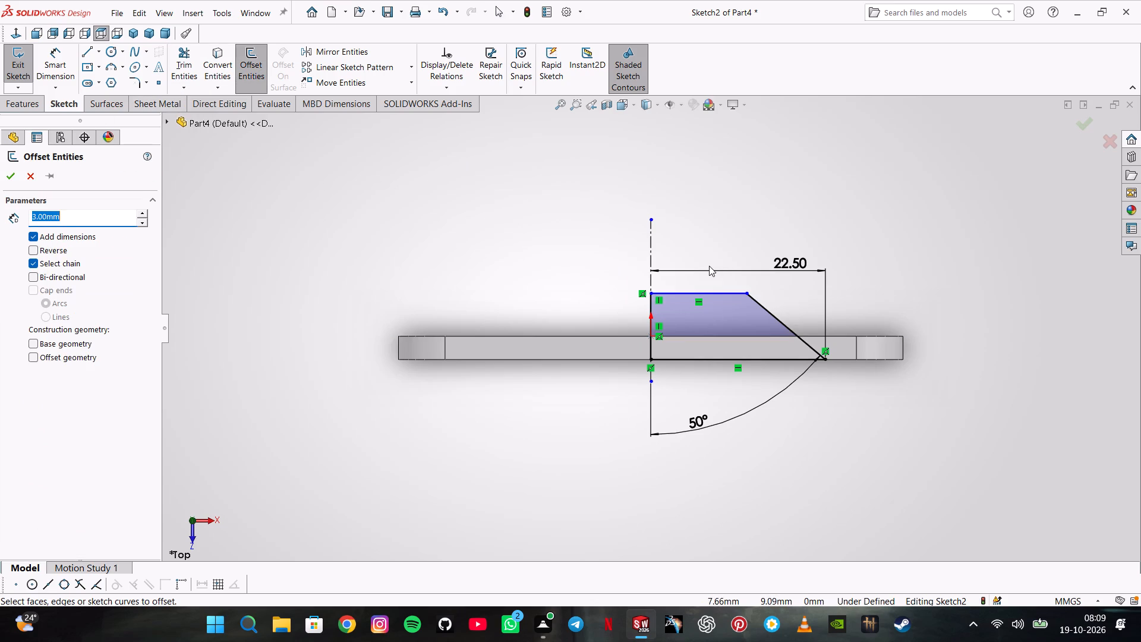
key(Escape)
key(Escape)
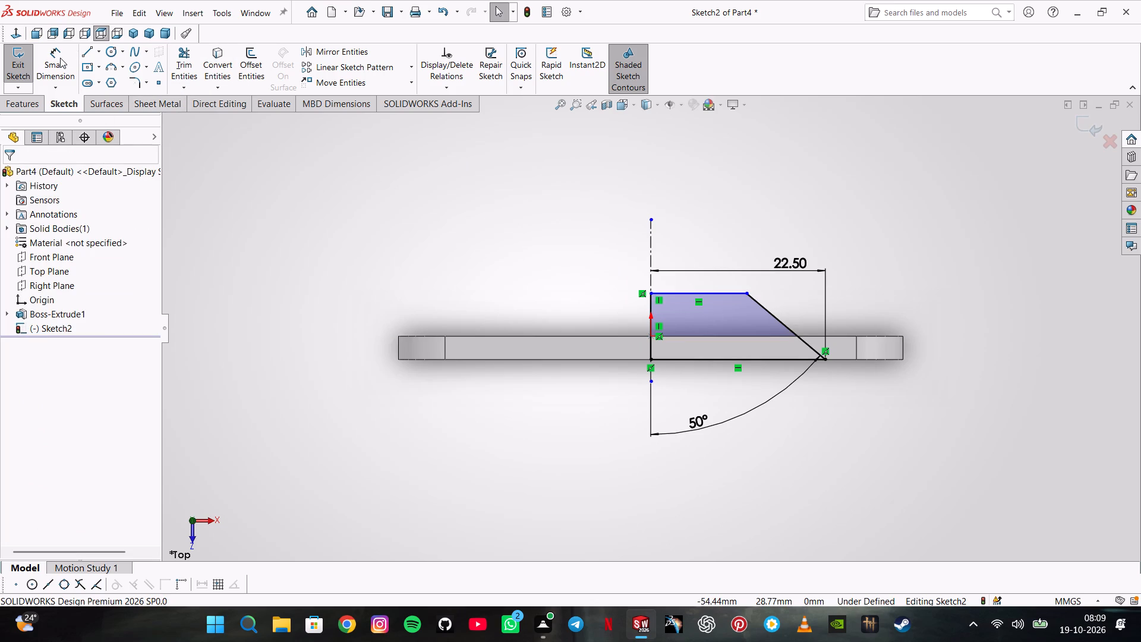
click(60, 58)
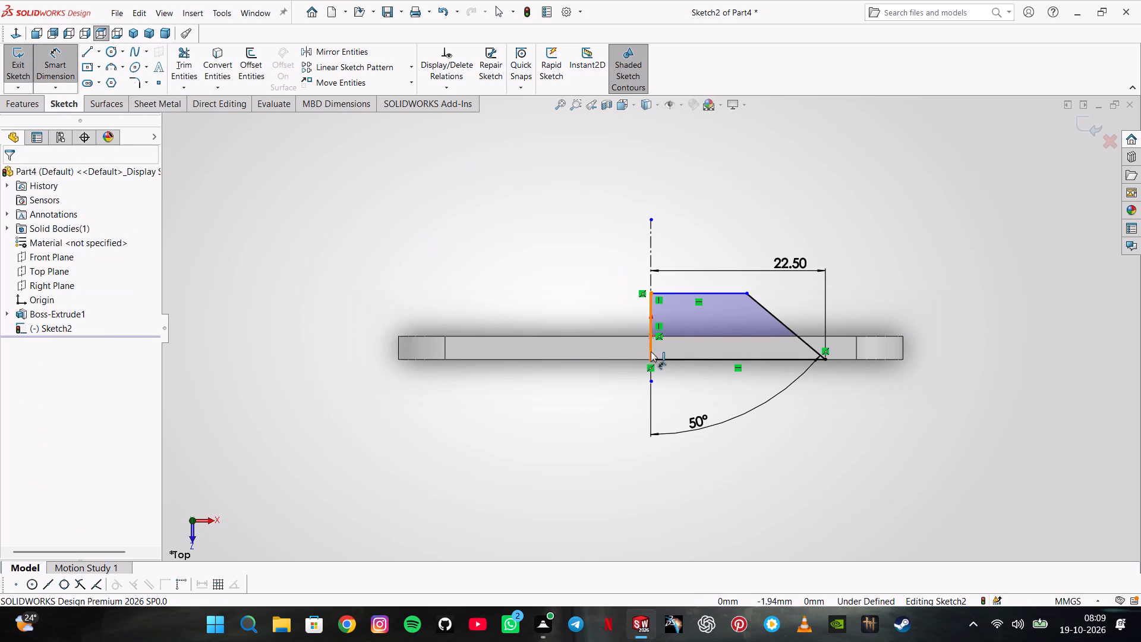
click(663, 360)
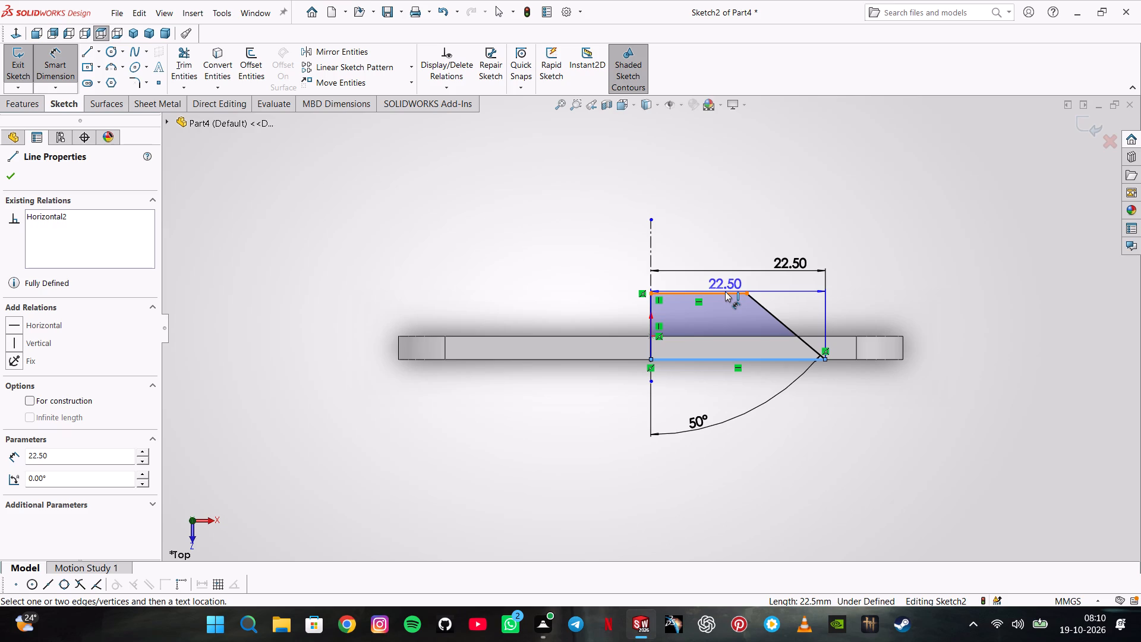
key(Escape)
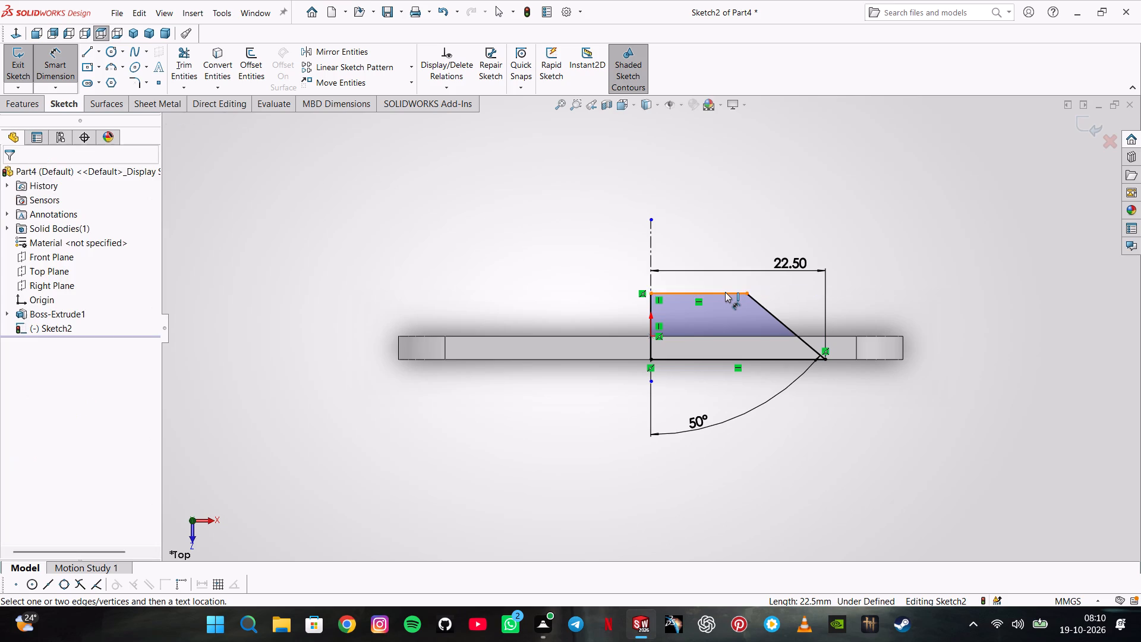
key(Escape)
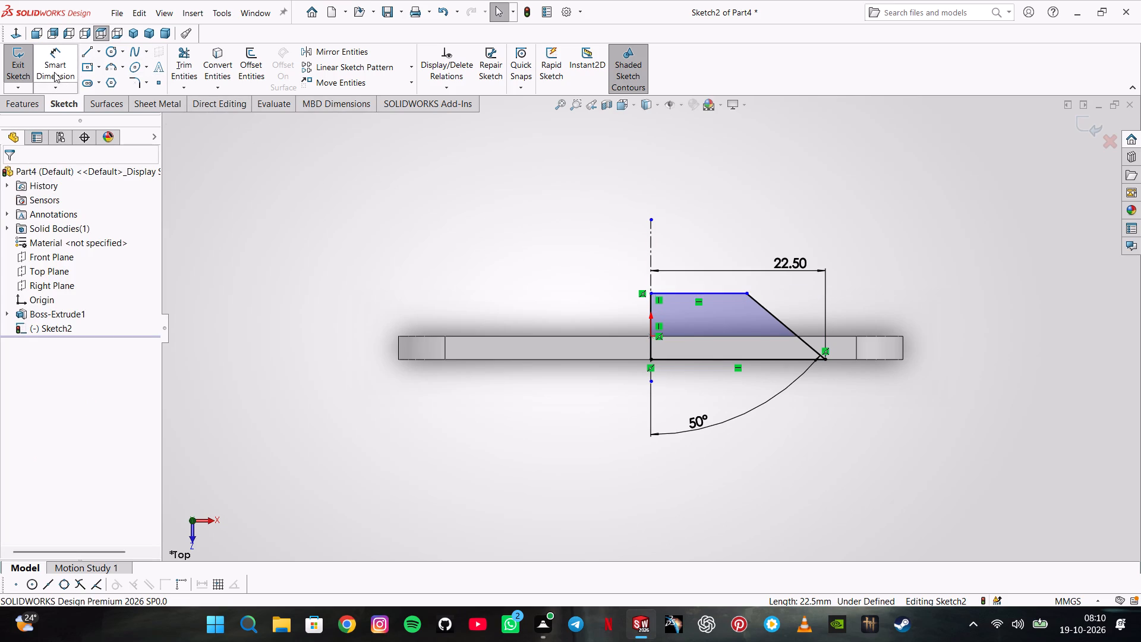
Dimension the height between the profile's two horizontal lines, trying 20 mm, and undo that value.
click(54, 72)
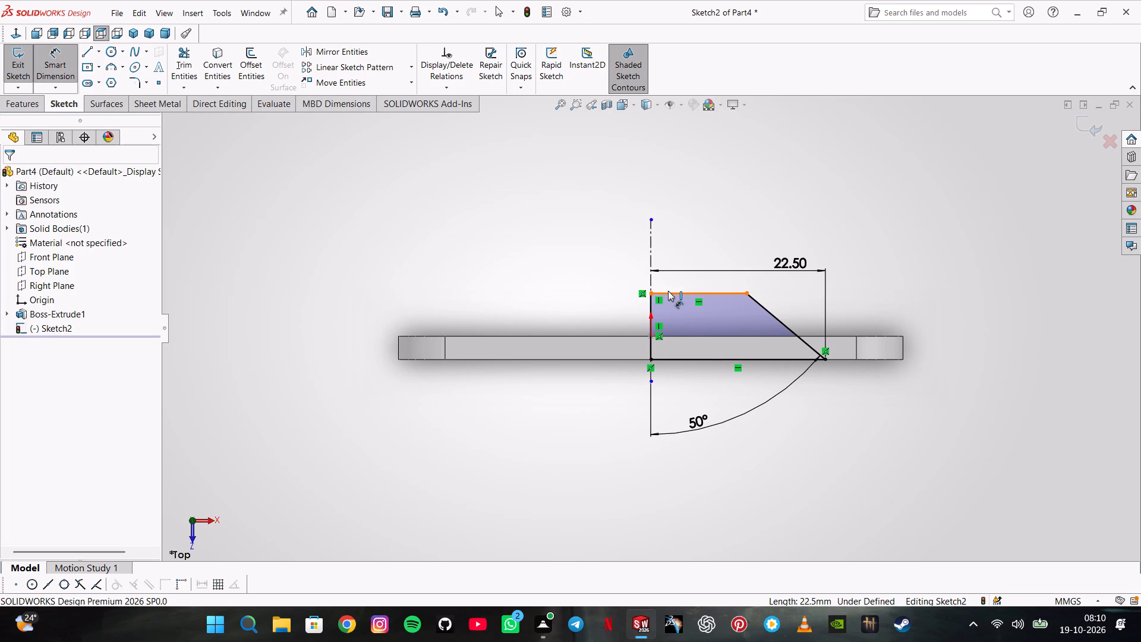
click(669, 291)
click(682, 360)
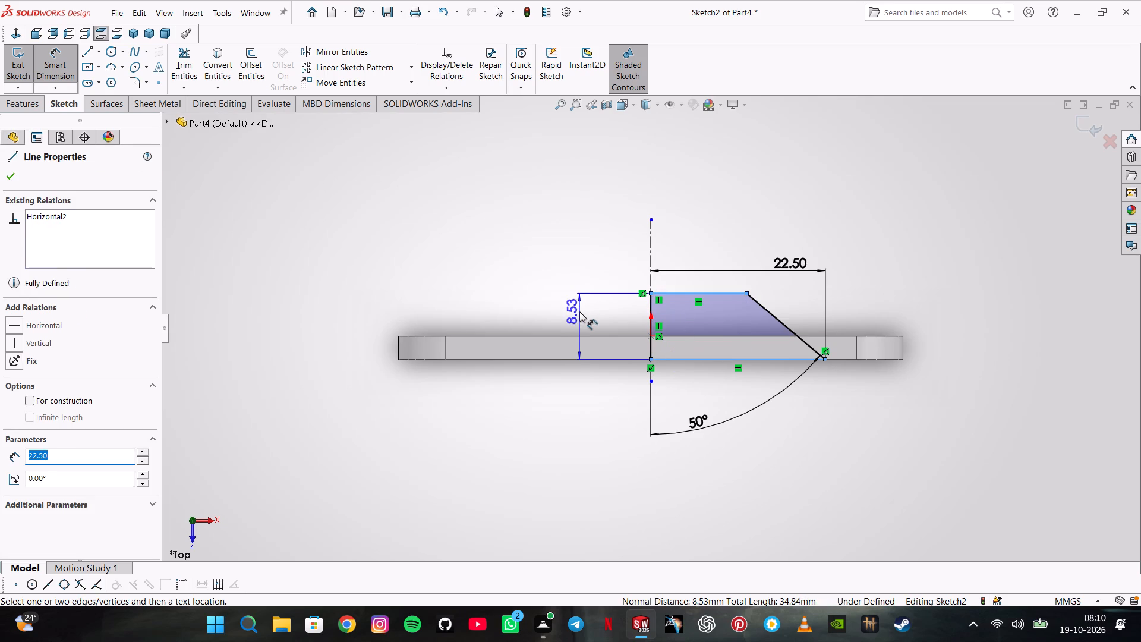
click(581, 312)
text(20)
key(Return)
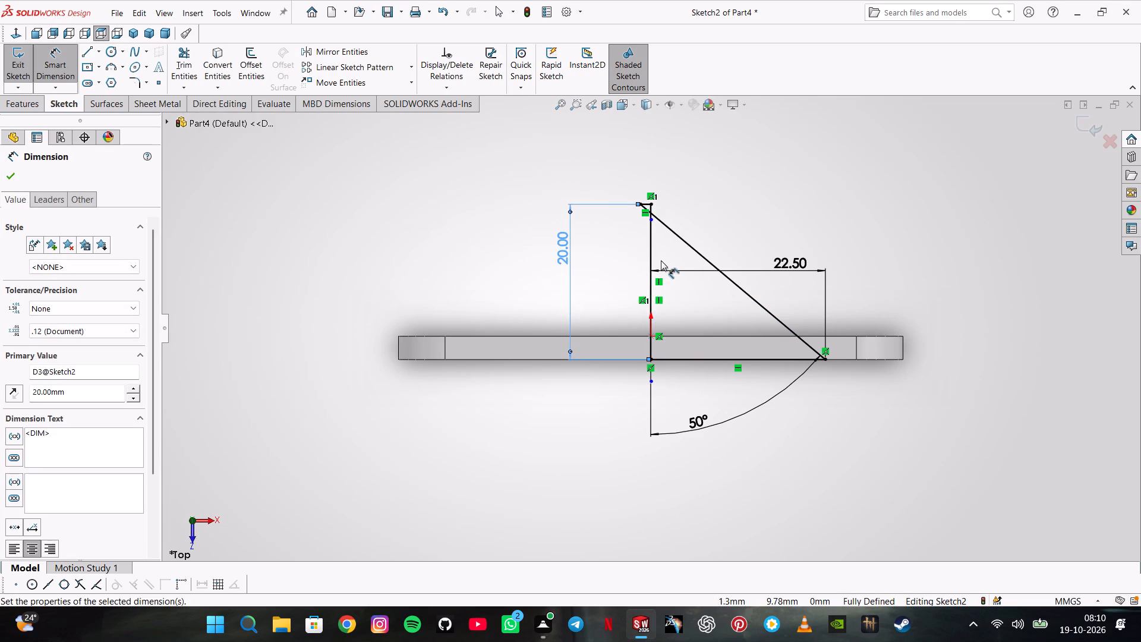
key(ctrl+z)
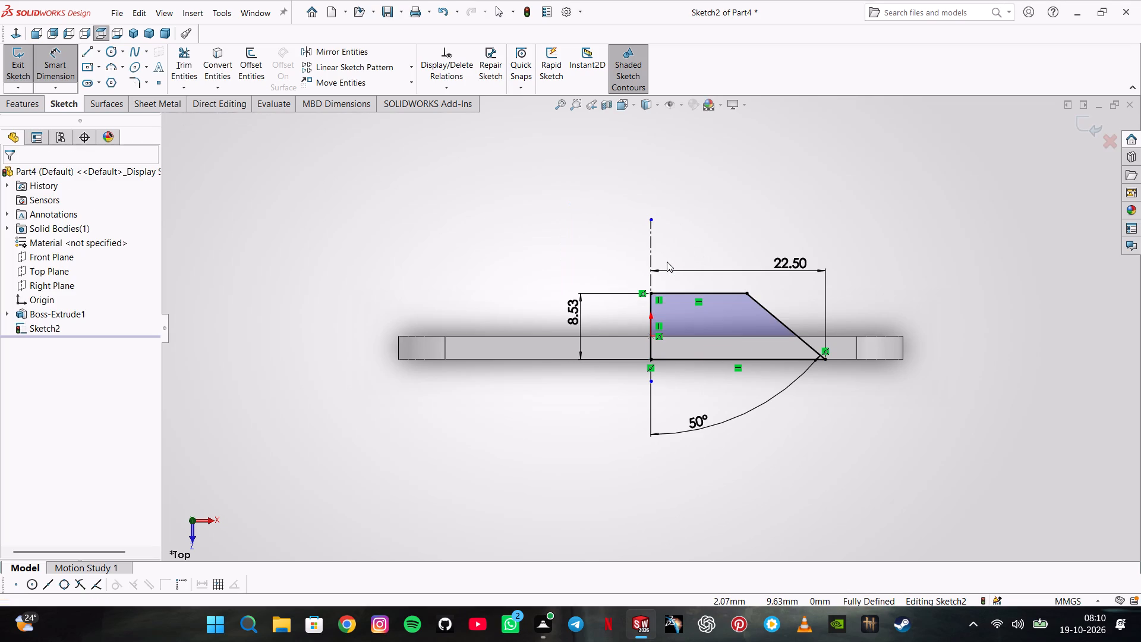
key(Escape)
key(Escape)
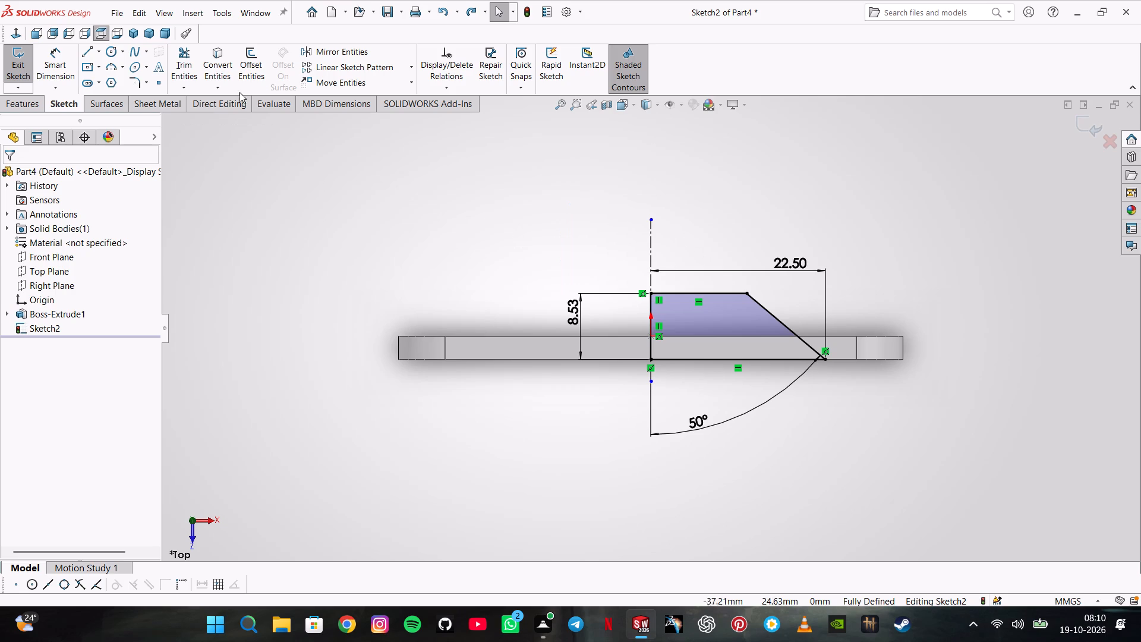
Fillet the corner between the upper horizontal line and the slanted line with a 9 mm radius.
click(137, 77)
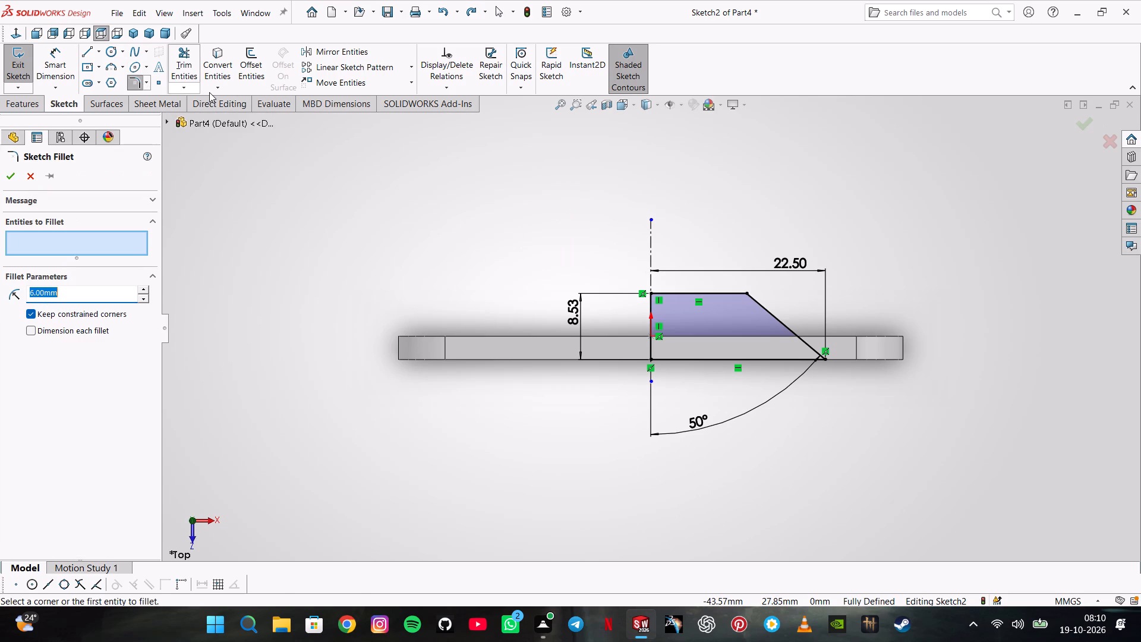
key(9)
key(Return)
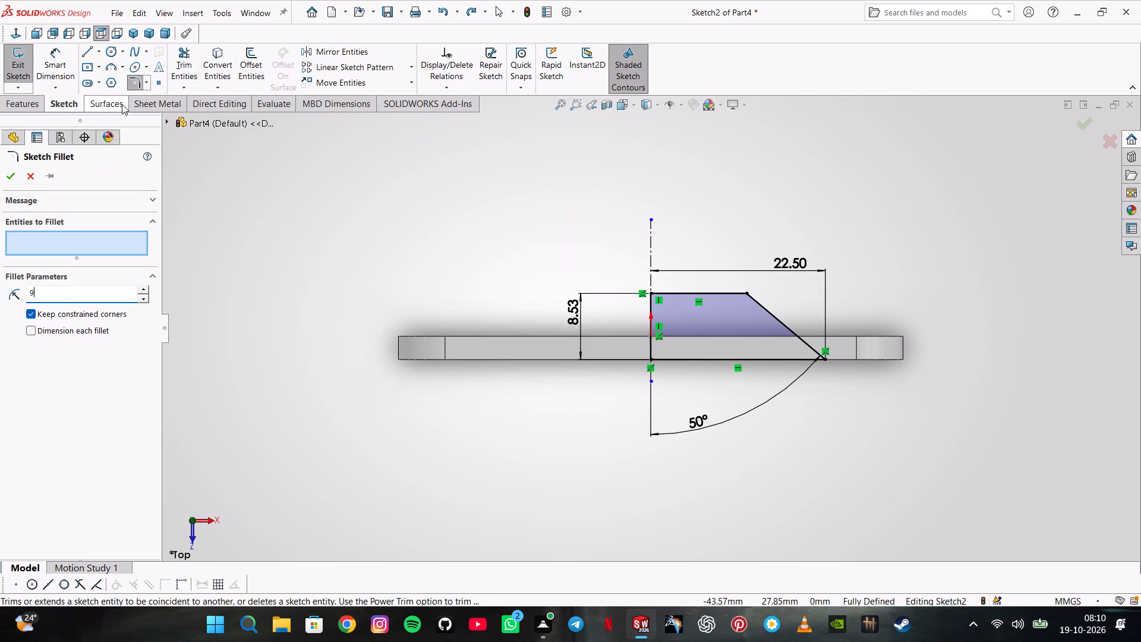
click(746, 293)
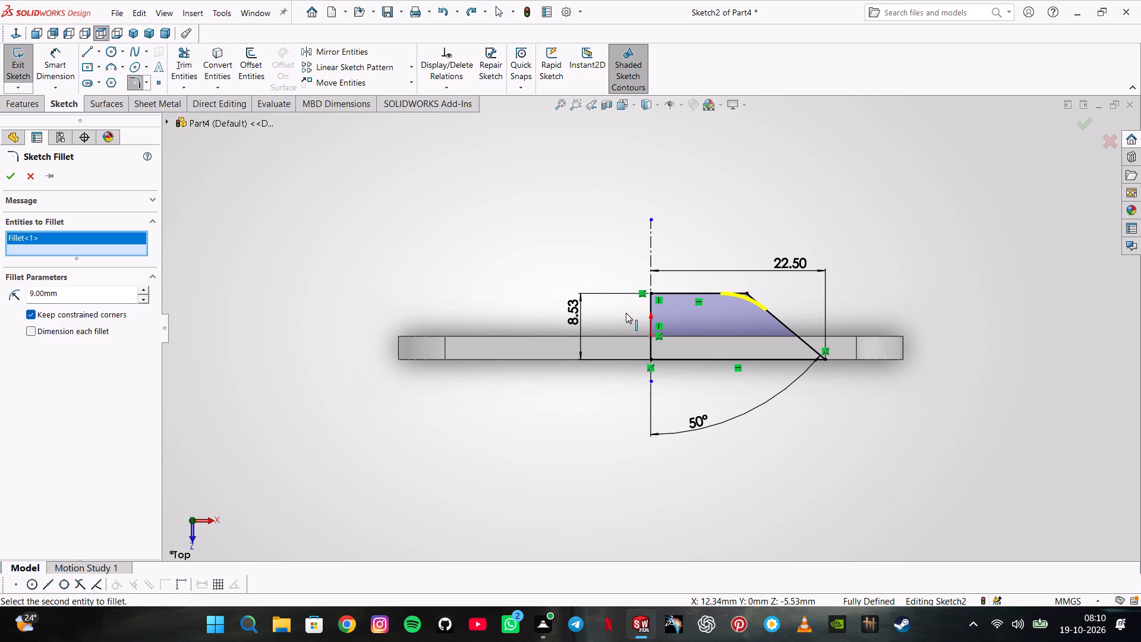
click(7, 172)
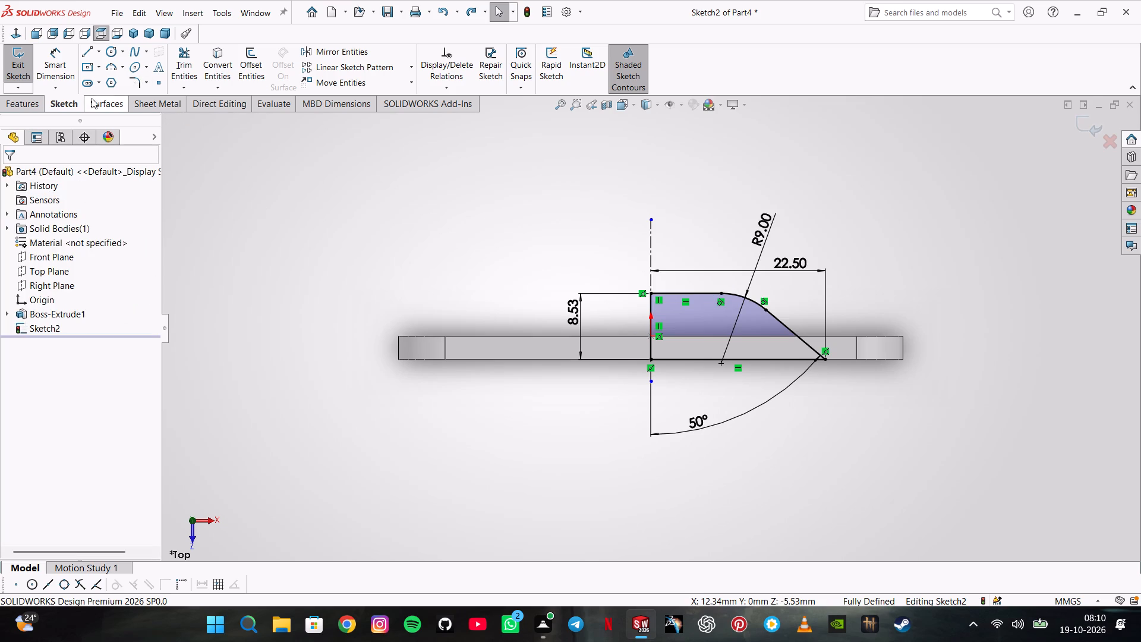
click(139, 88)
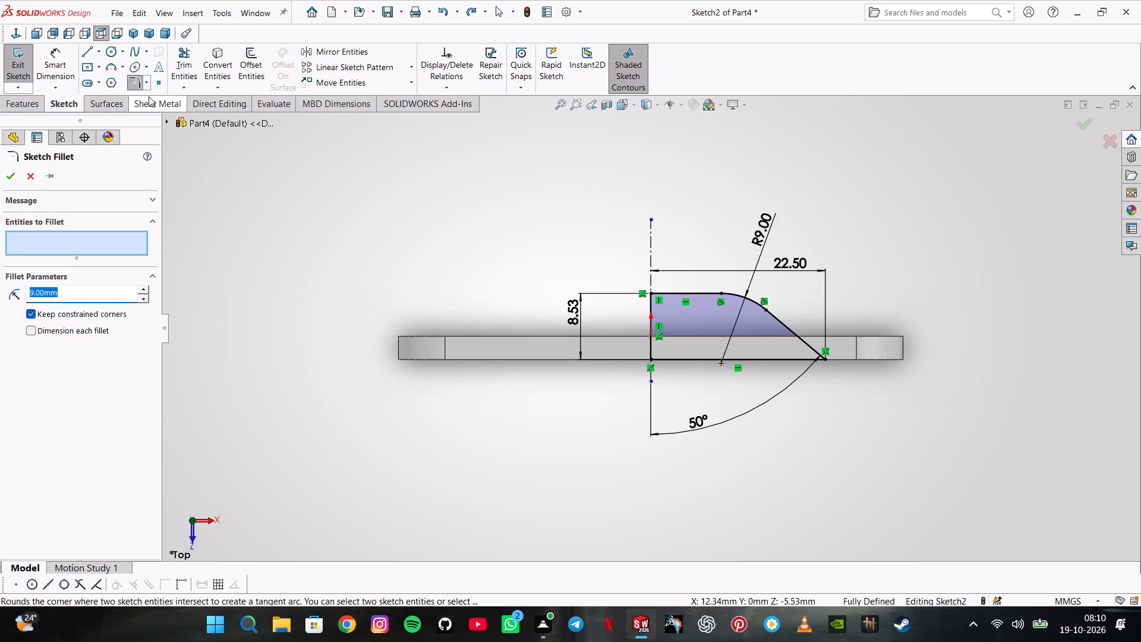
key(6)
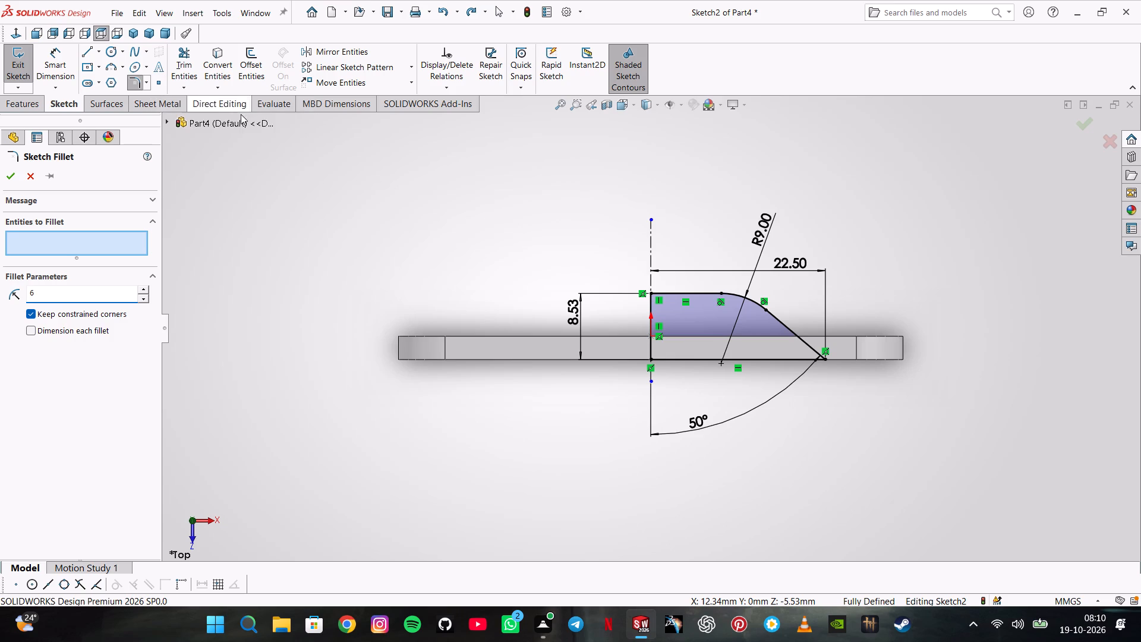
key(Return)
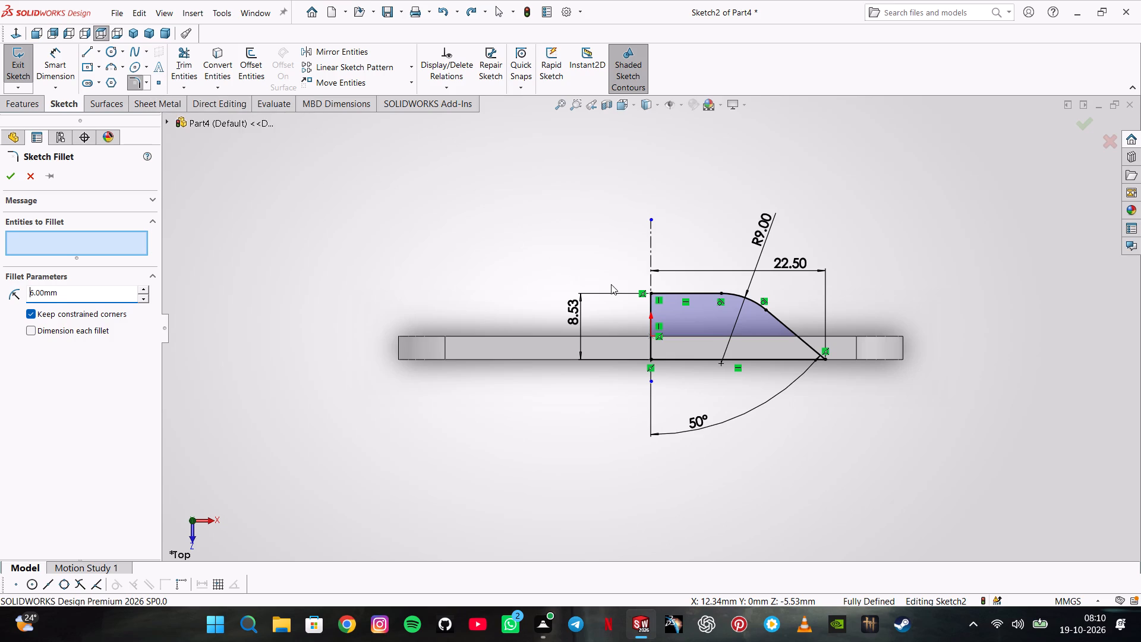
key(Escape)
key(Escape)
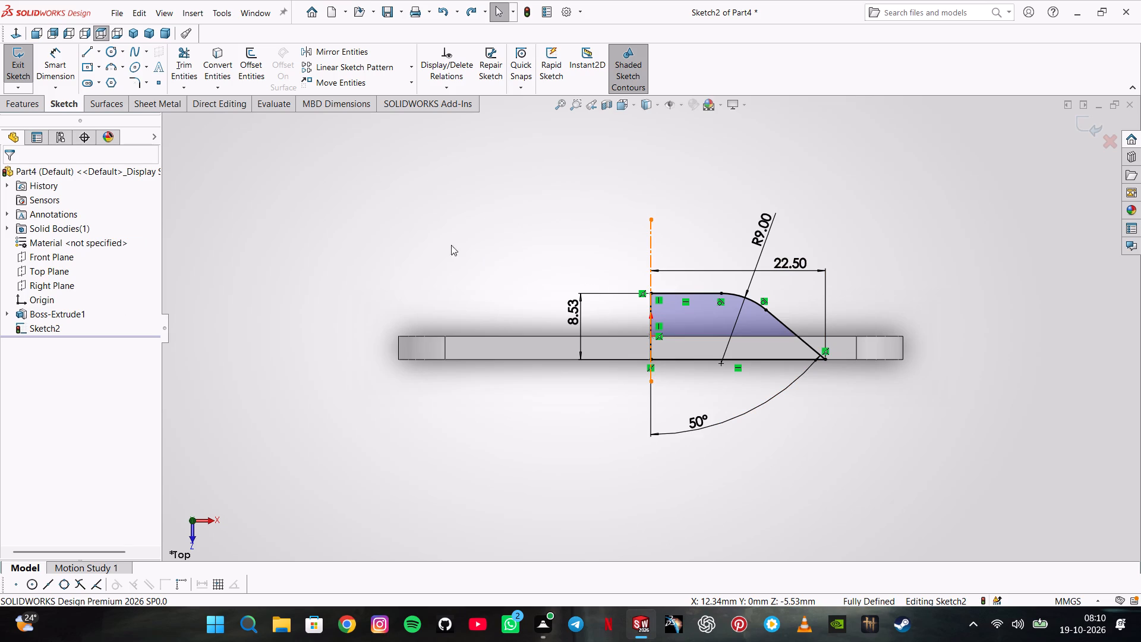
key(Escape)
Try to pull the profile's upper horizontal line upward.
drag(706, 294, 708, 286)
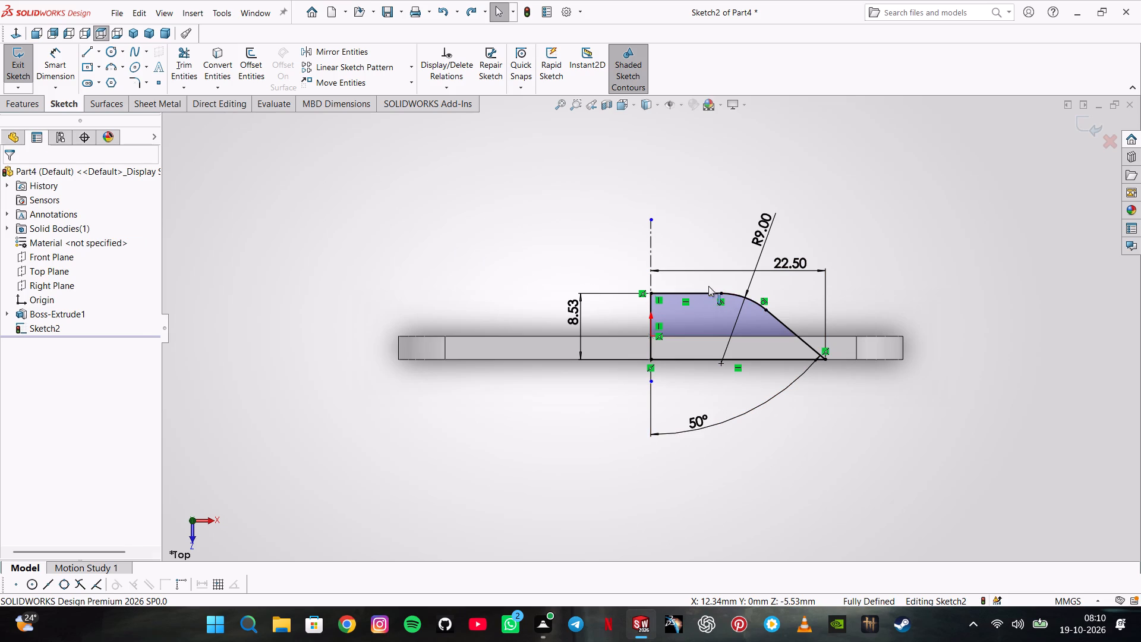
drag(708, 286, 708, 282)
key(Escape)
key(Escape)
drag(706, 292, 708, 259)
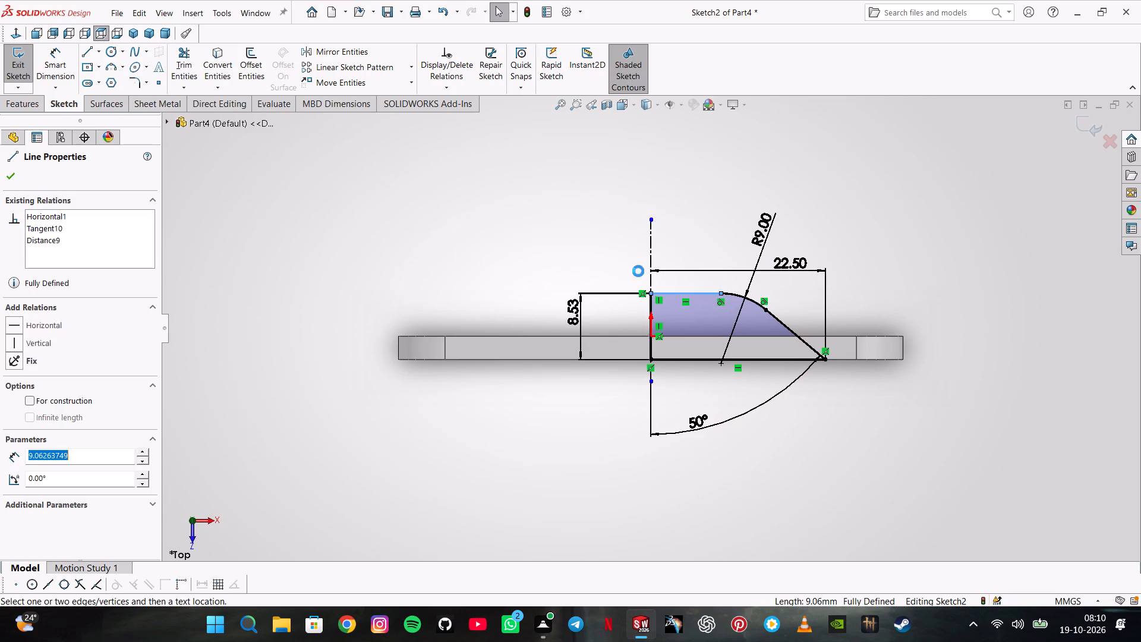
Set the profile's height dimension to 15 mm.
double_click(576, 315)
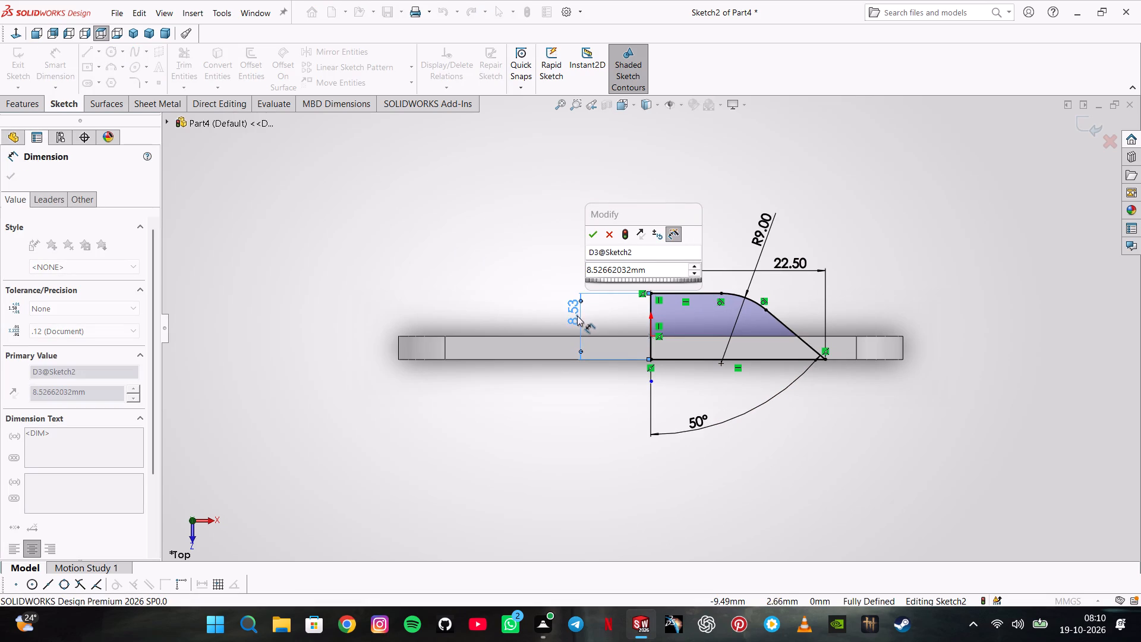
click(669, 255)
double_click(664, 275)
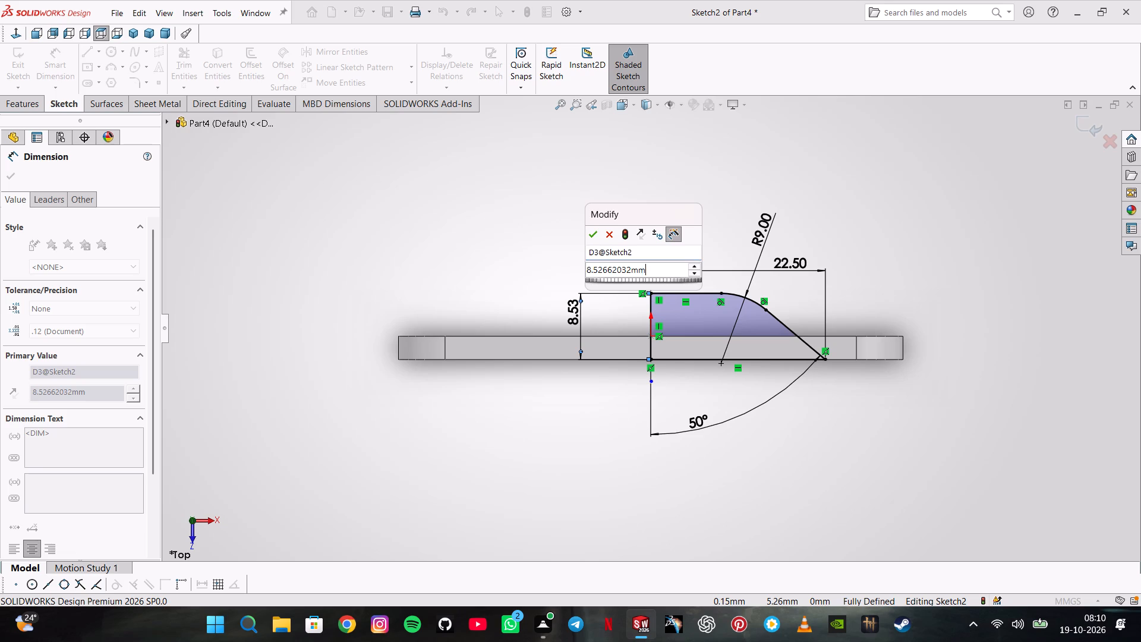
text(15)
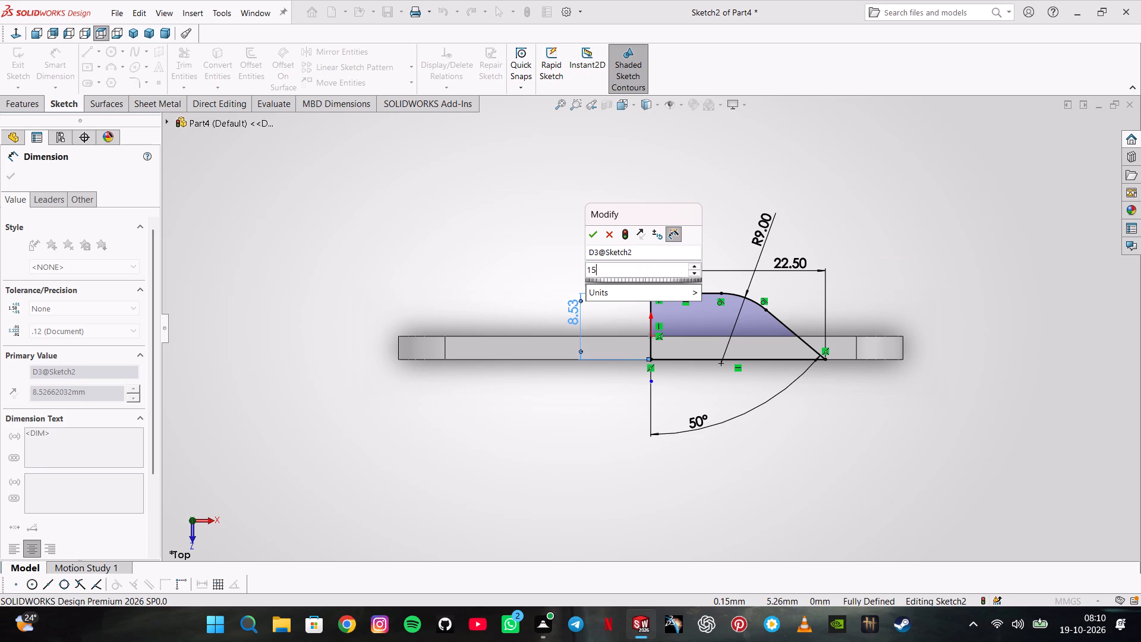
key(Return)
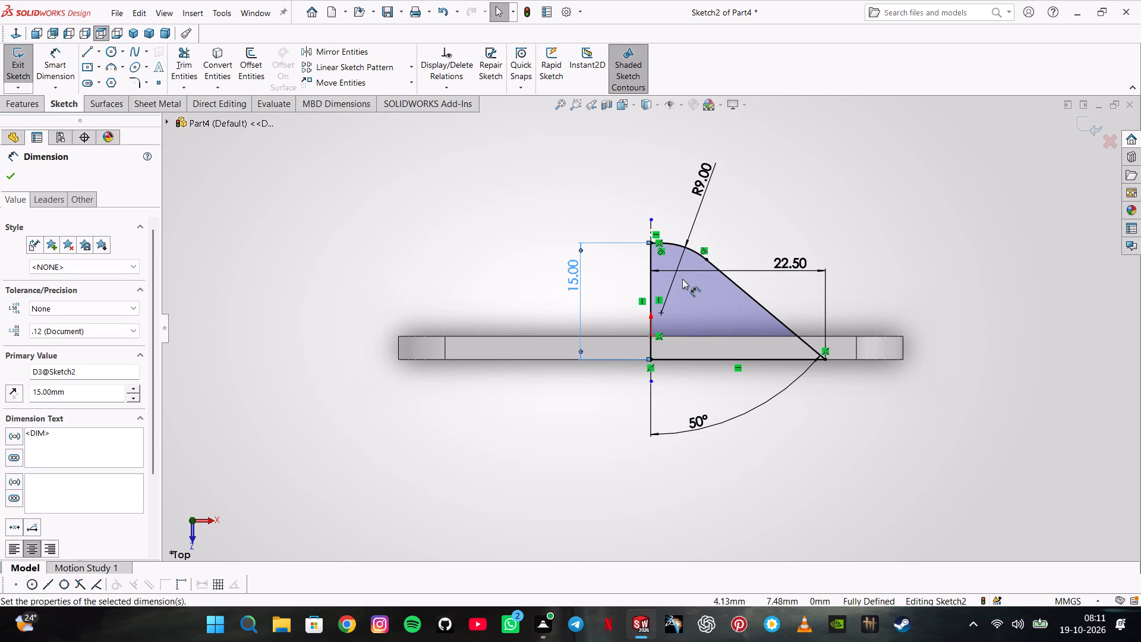
Set the profile's height dimension to 10 mm.
double_click(572, 278)
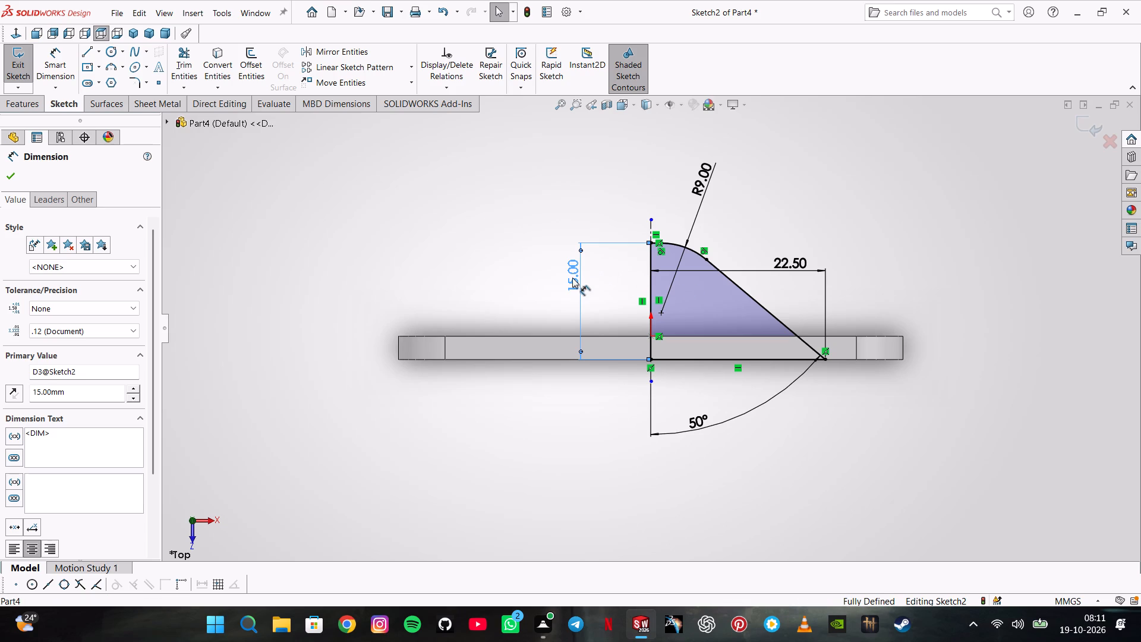
text(10)
key(Return)
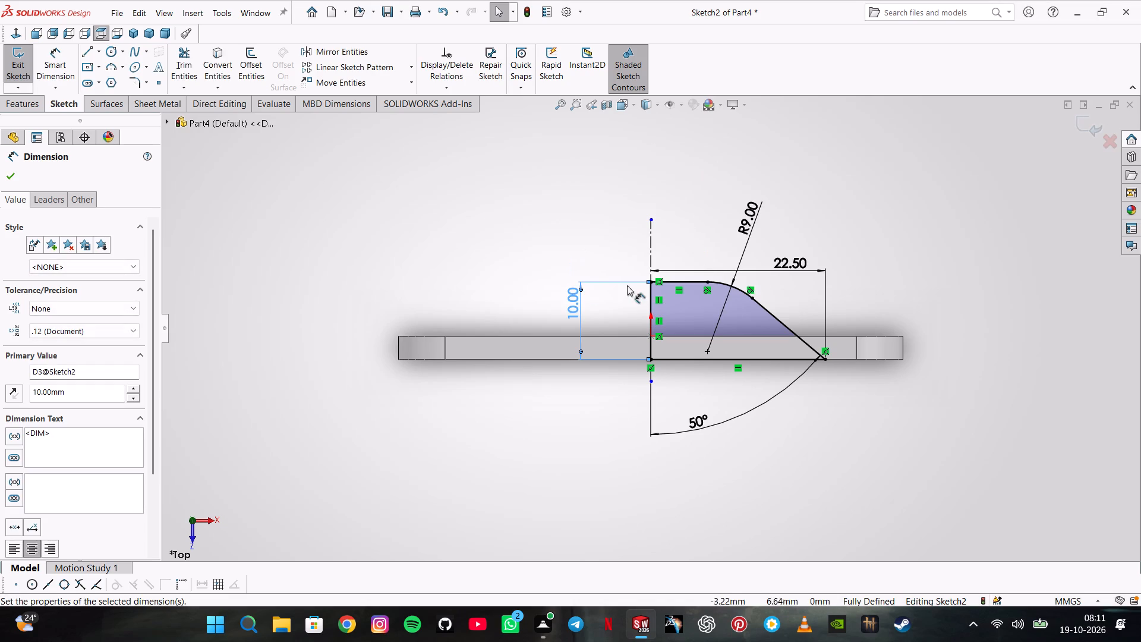
key(Escape)
key(Escape)
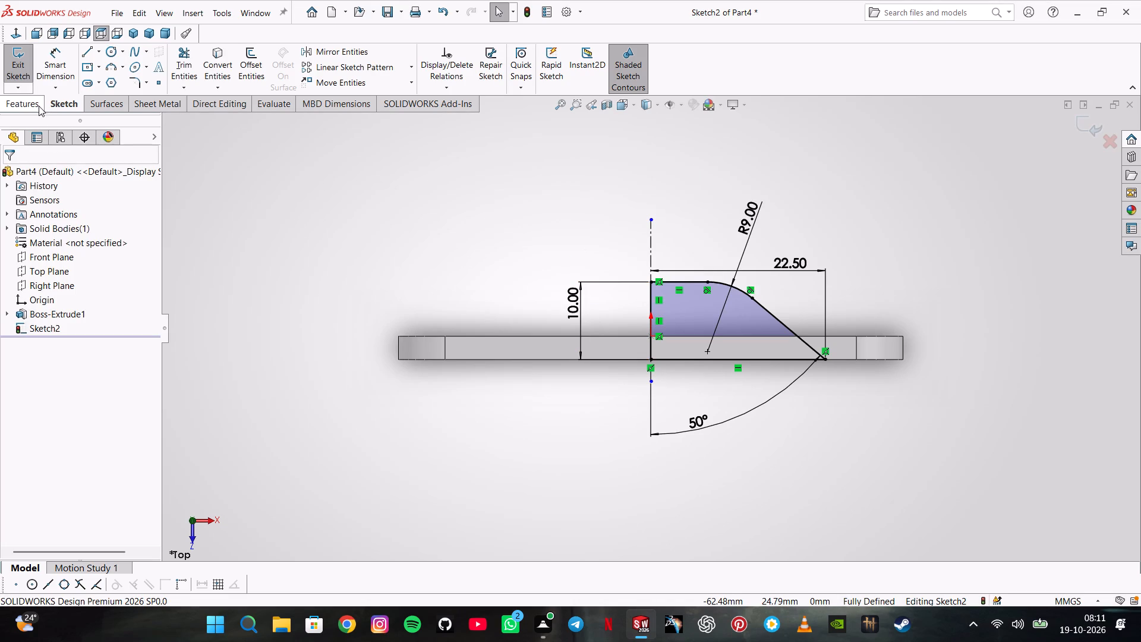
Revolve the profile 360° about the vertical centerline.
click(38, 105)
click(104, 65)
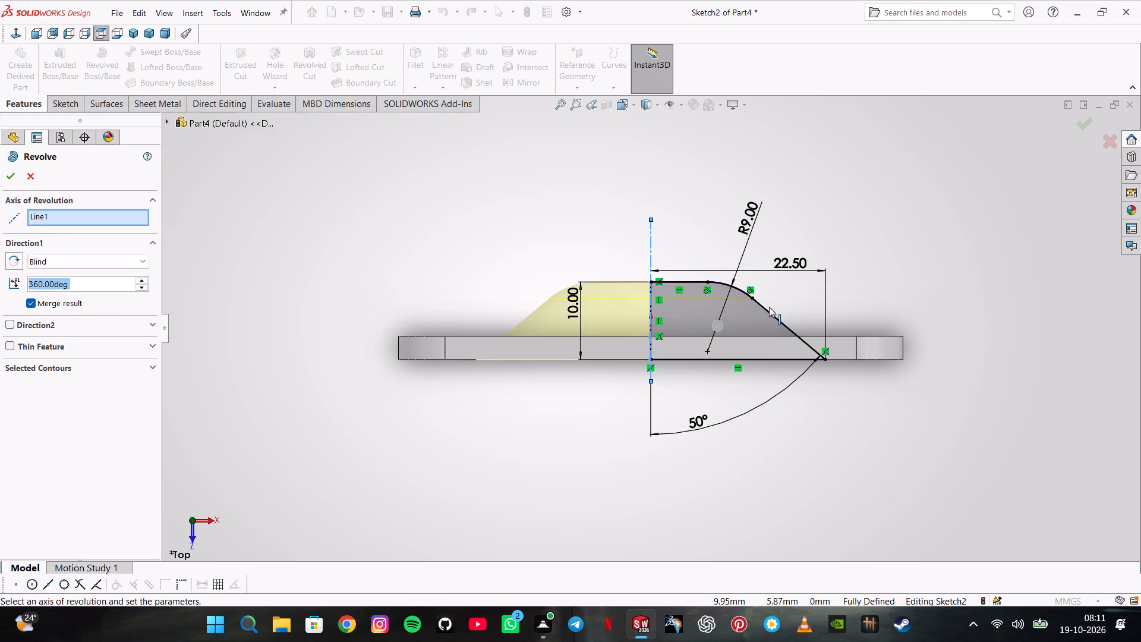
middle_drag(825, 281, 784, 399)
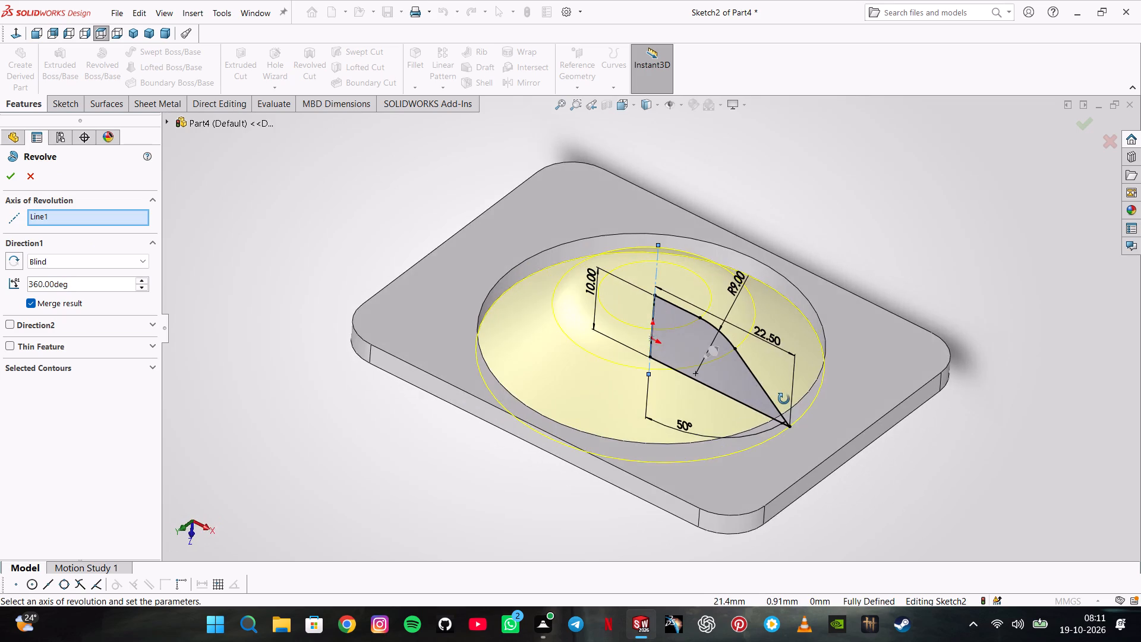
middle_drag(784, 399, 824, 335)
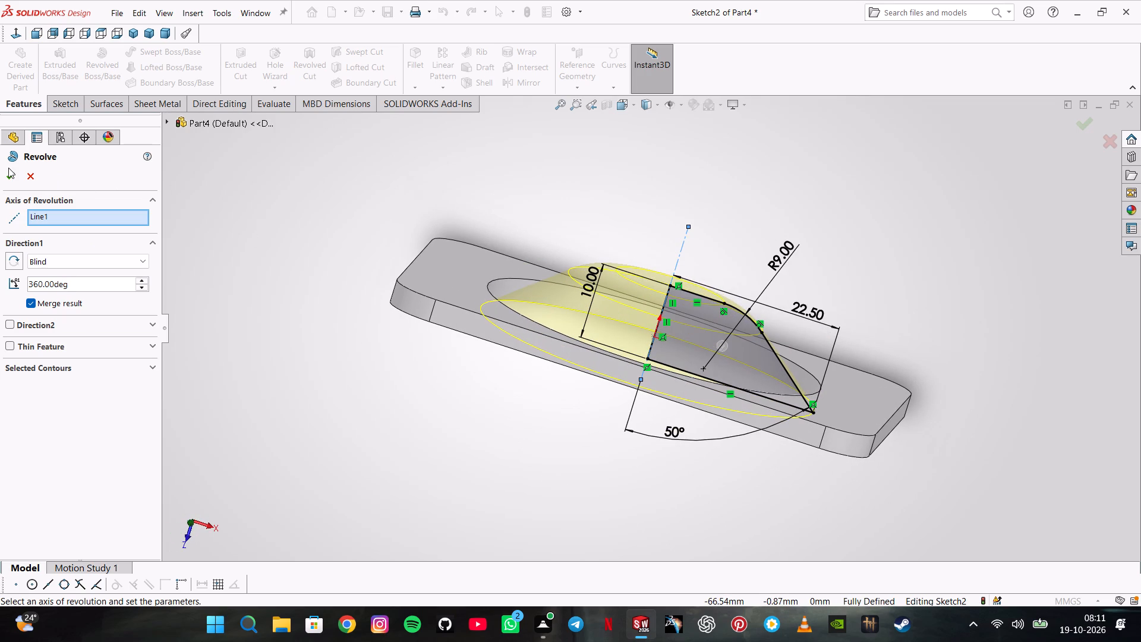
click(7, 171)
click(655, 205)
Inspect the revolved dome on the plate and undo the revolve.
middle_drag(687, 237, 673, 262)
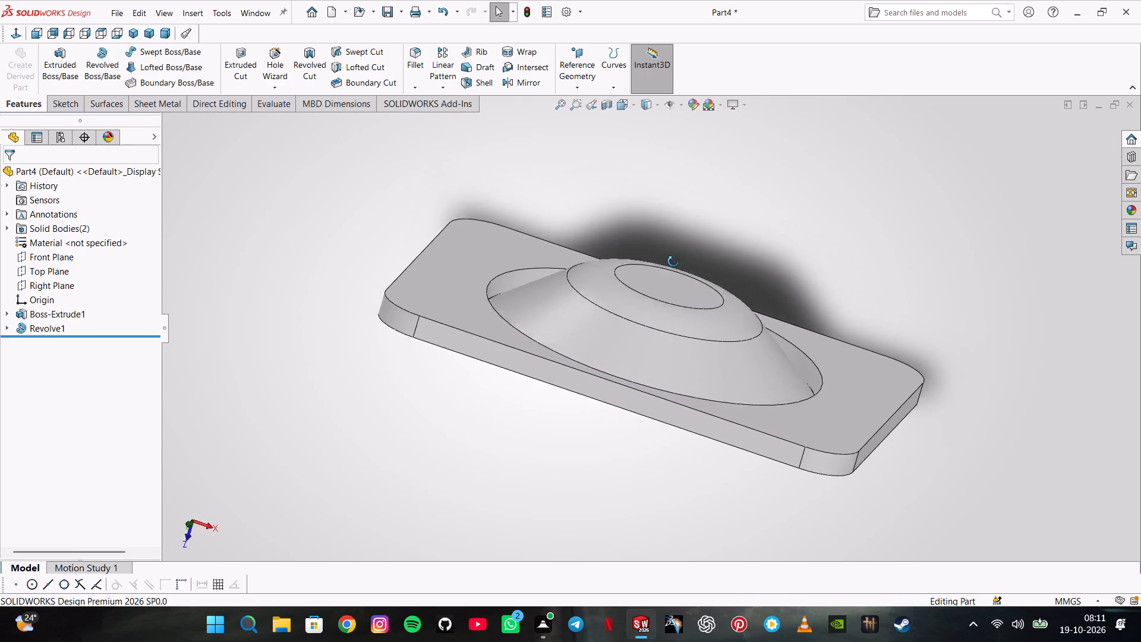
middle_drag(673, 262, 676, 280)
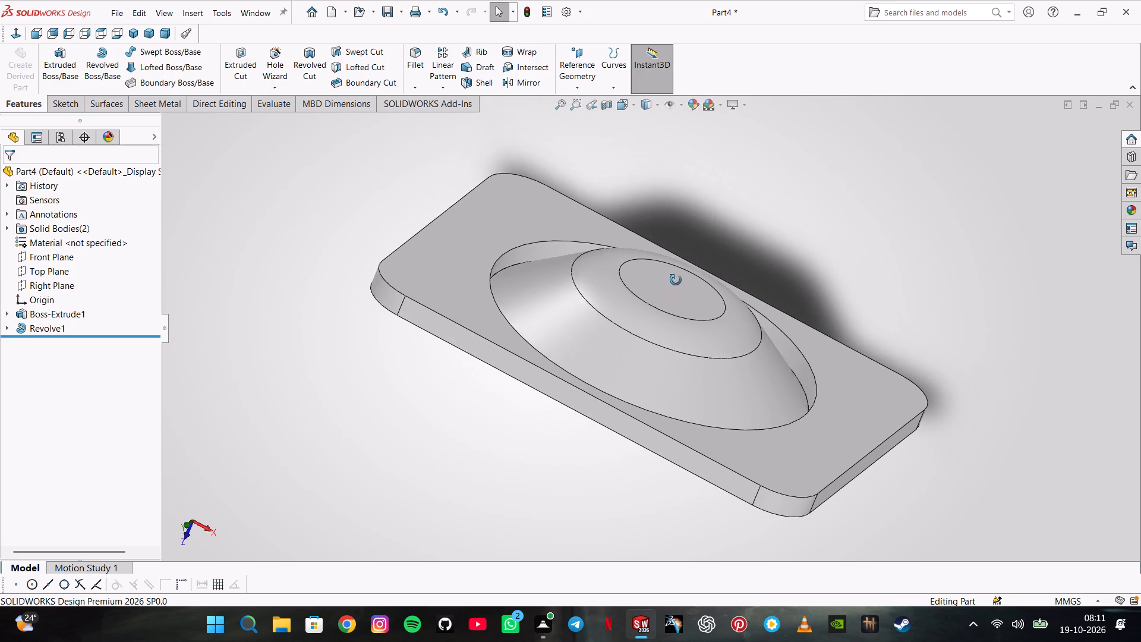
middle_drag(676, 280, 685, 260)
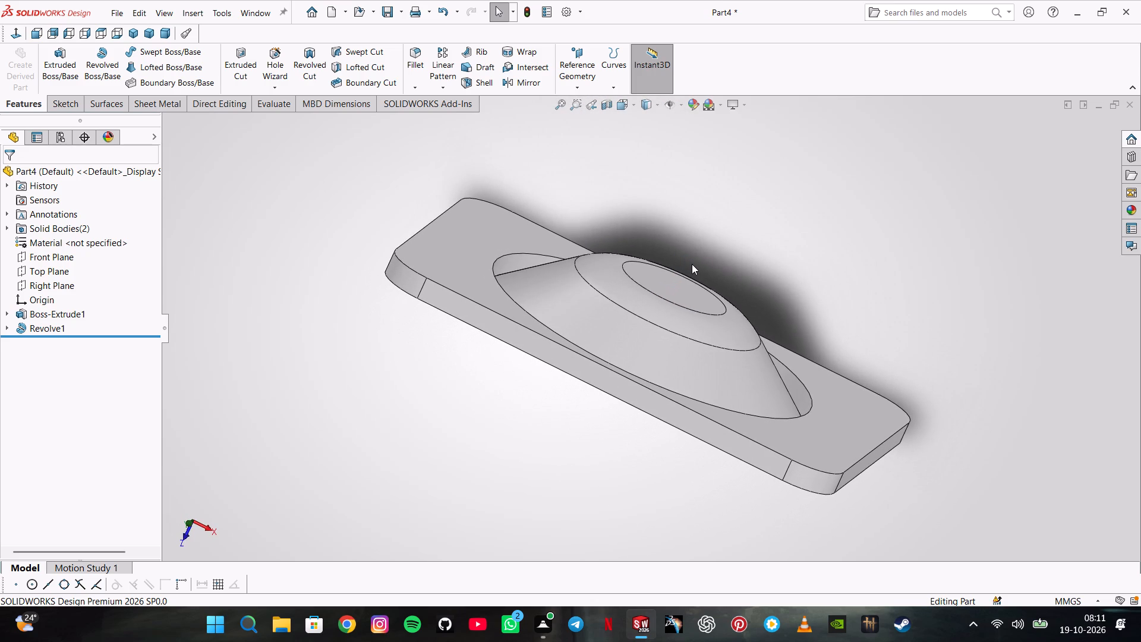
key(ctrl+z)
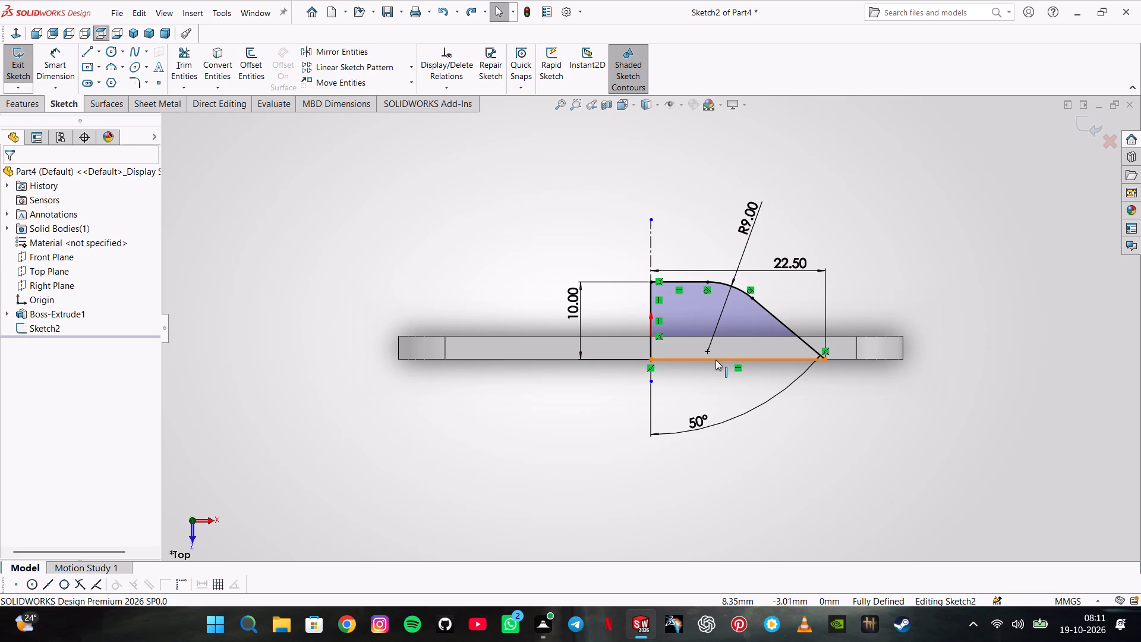
Delete the coincident relation at the profile's bottom corner on the vertical centerline.
click(650, 366)
key(F12)
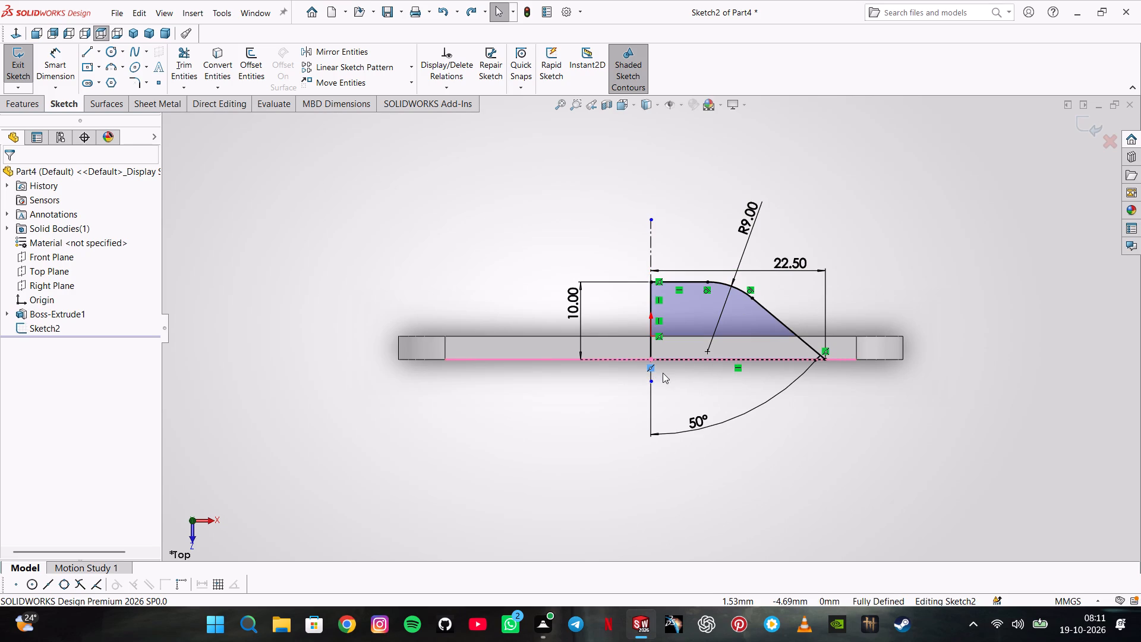
key(Delete)
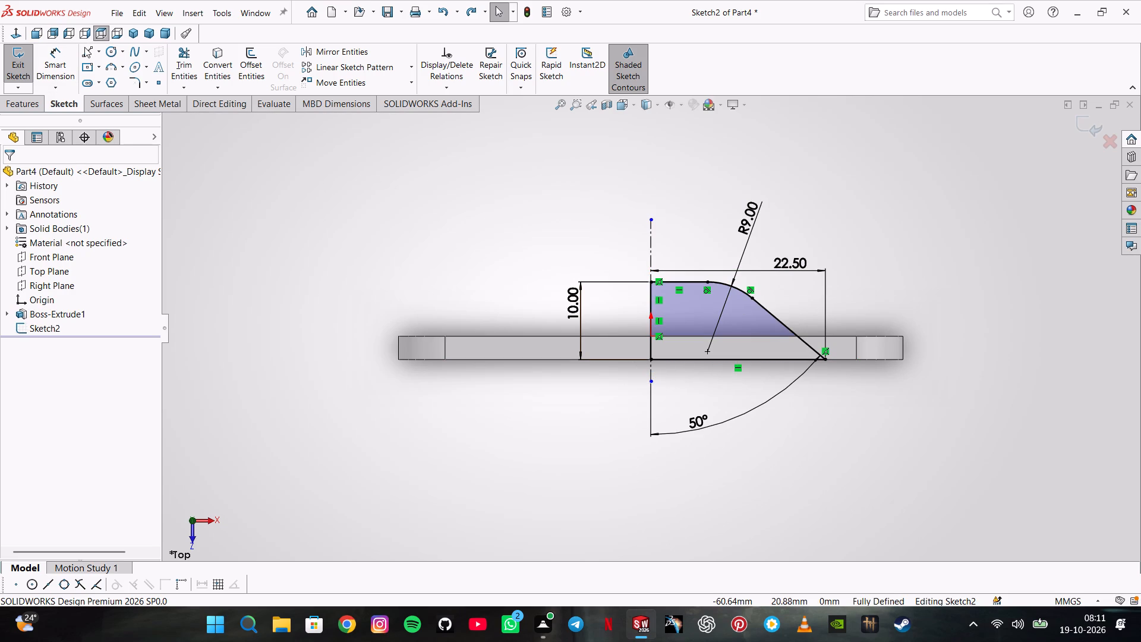
Draw a horizontal line from the origin to the profile's sloped edge, along the plate's upper face.
click(84, 47)
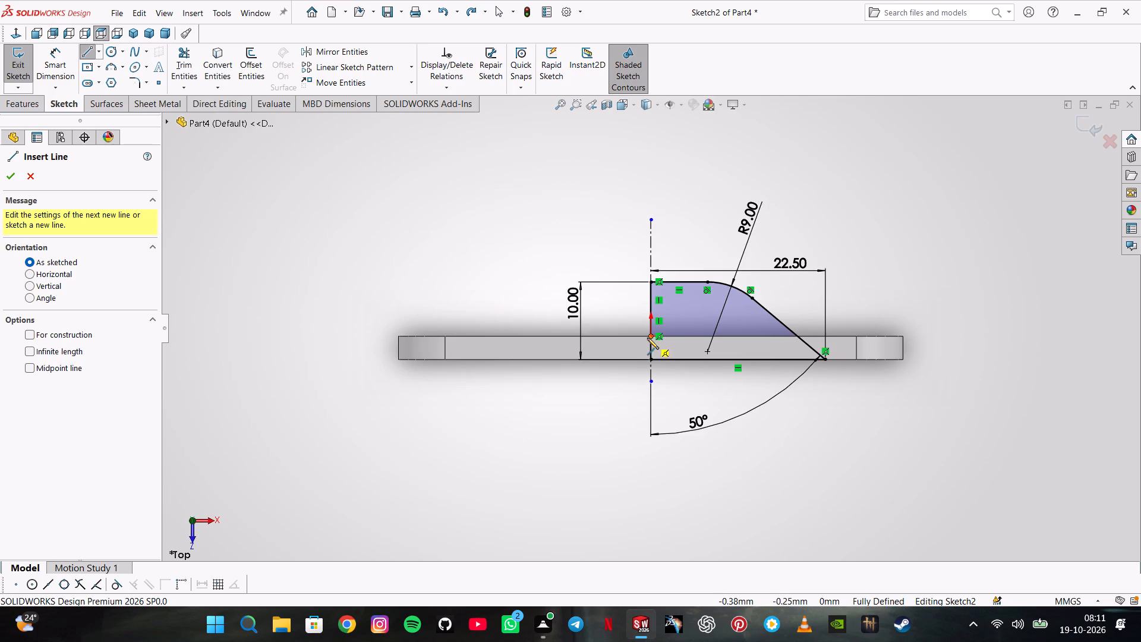
click(651, 336)
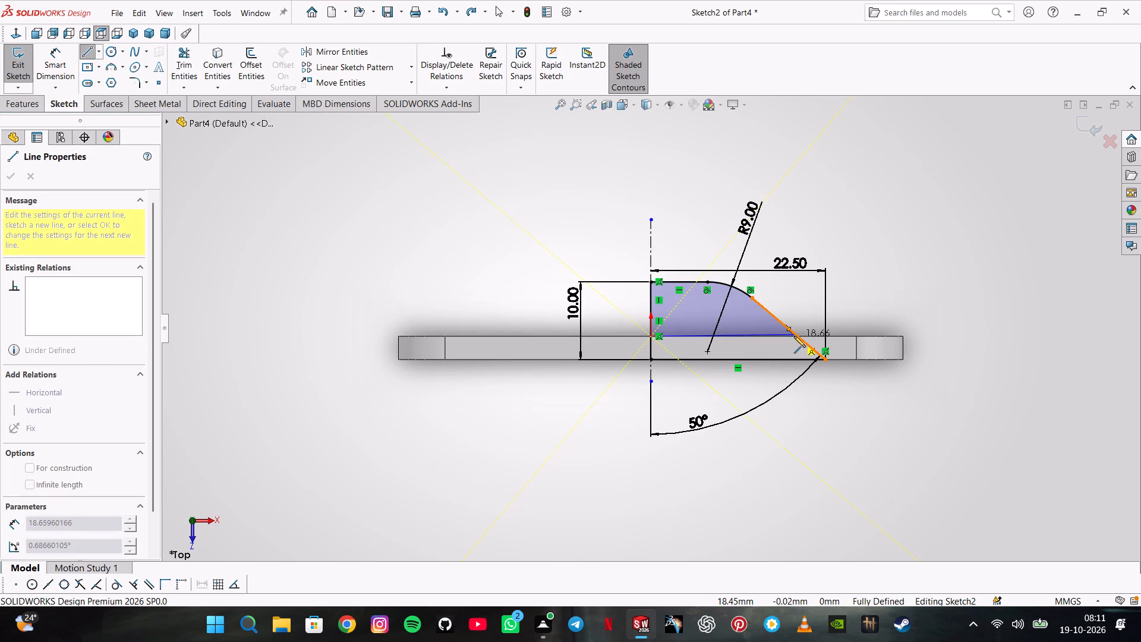
click(796, 335)
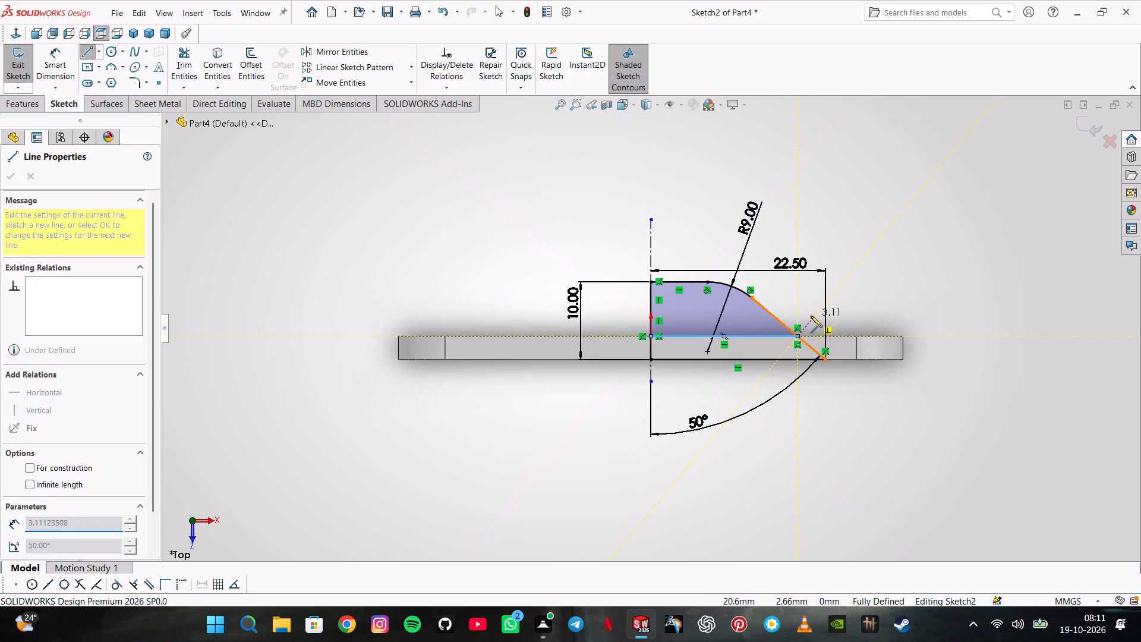
key(grave)
key(Escape)
key(Escape)
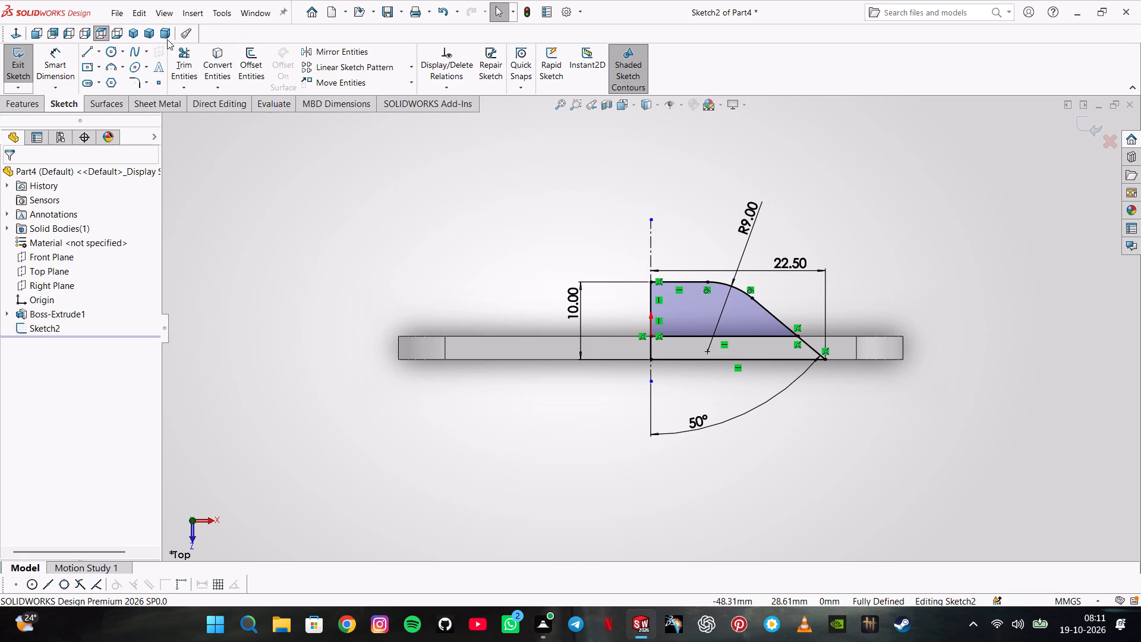
Trim the sloped, base and vertical line segments lying below the new horizontal line.
click(185, 51)
click(808, 345)
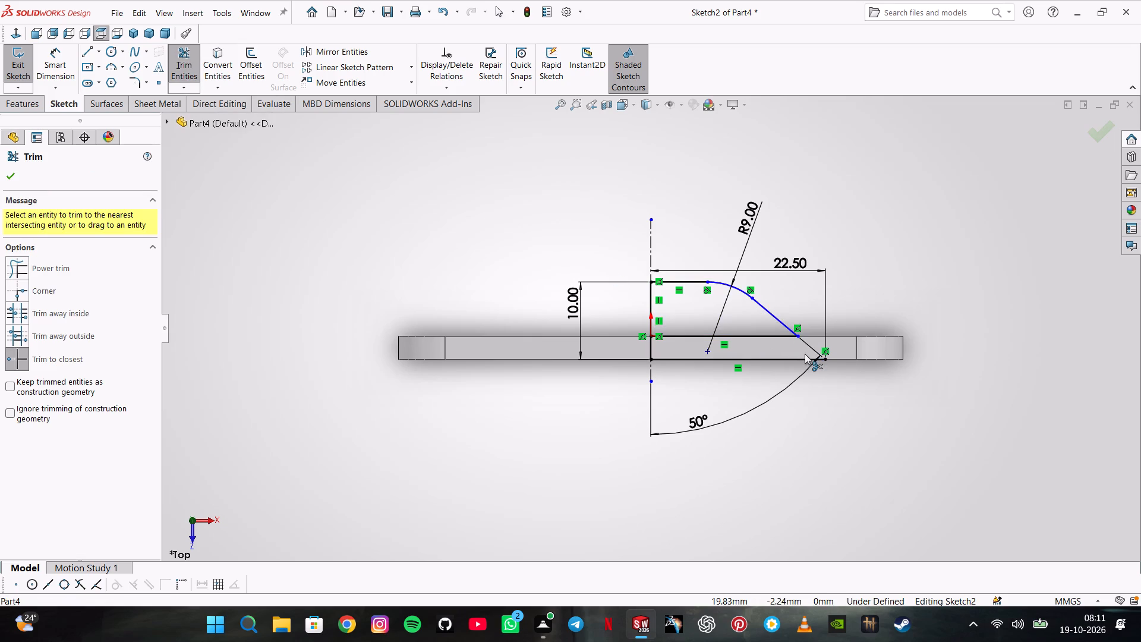
click(800, 357)
click(650, 345)
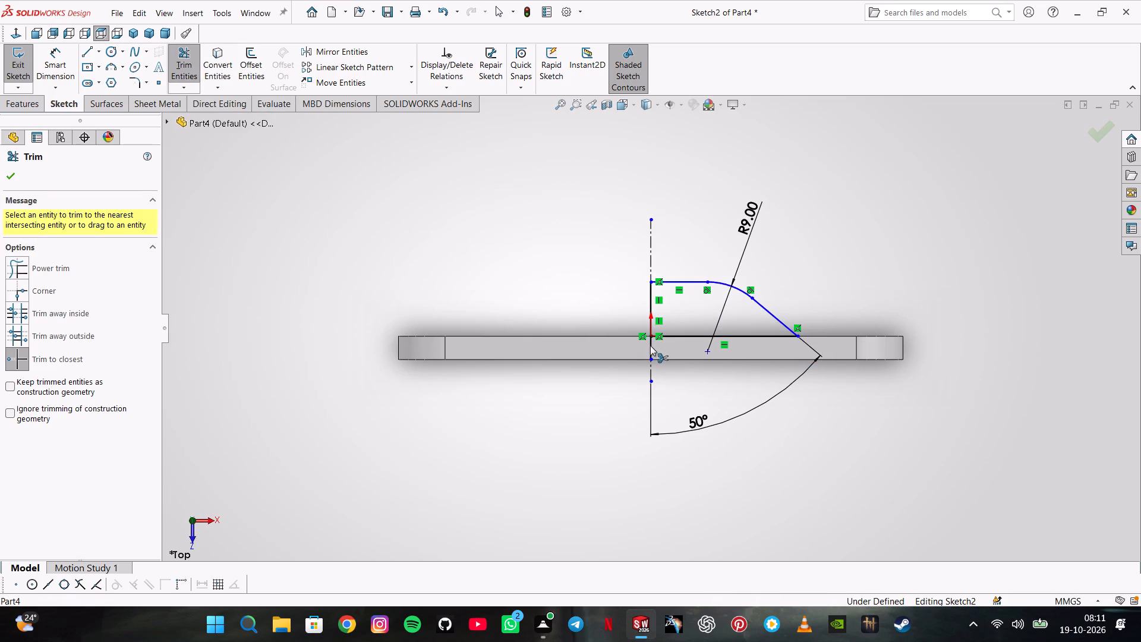
Dimension the profile's vertical edge along the centerline to 10 mm.
click(52, 73)
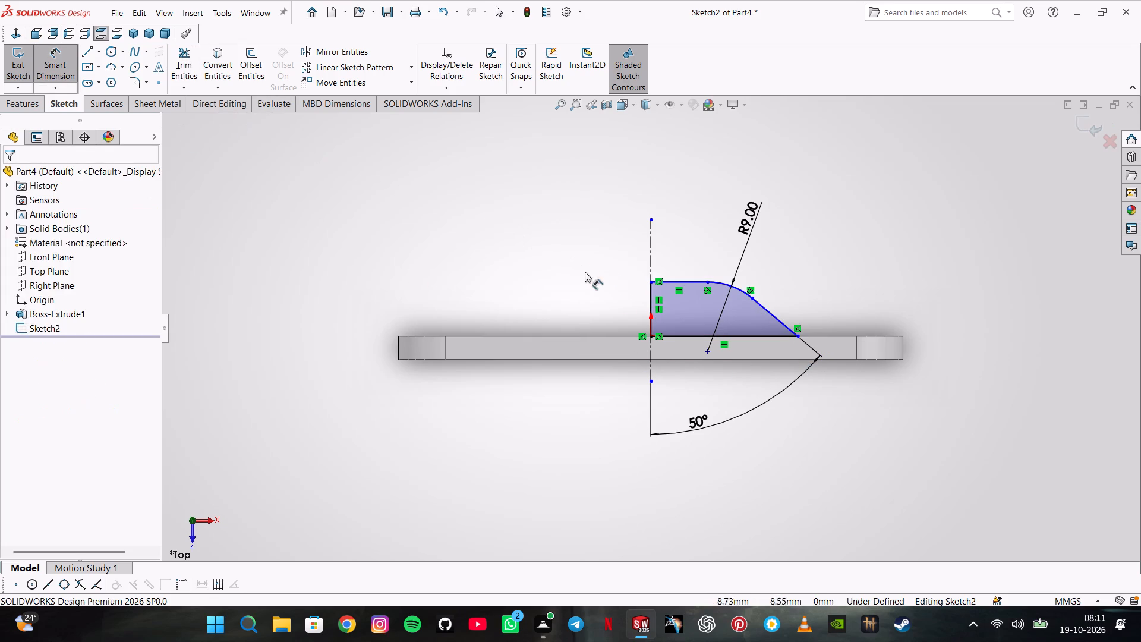
click(651, 296)
click(619, 298)
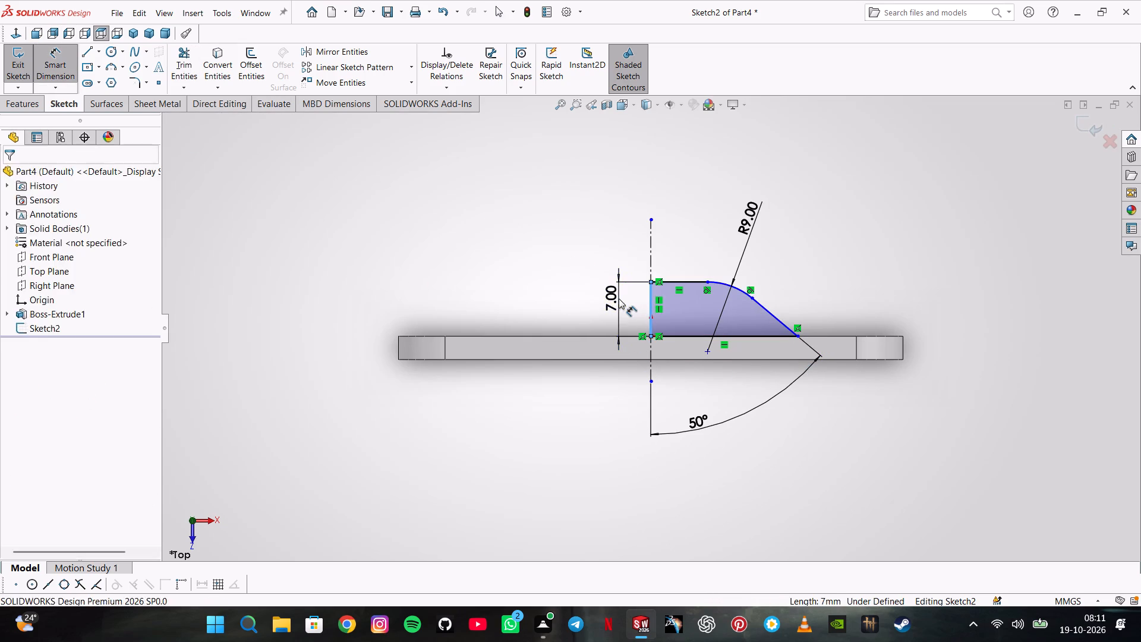
text(10)
key(Return)
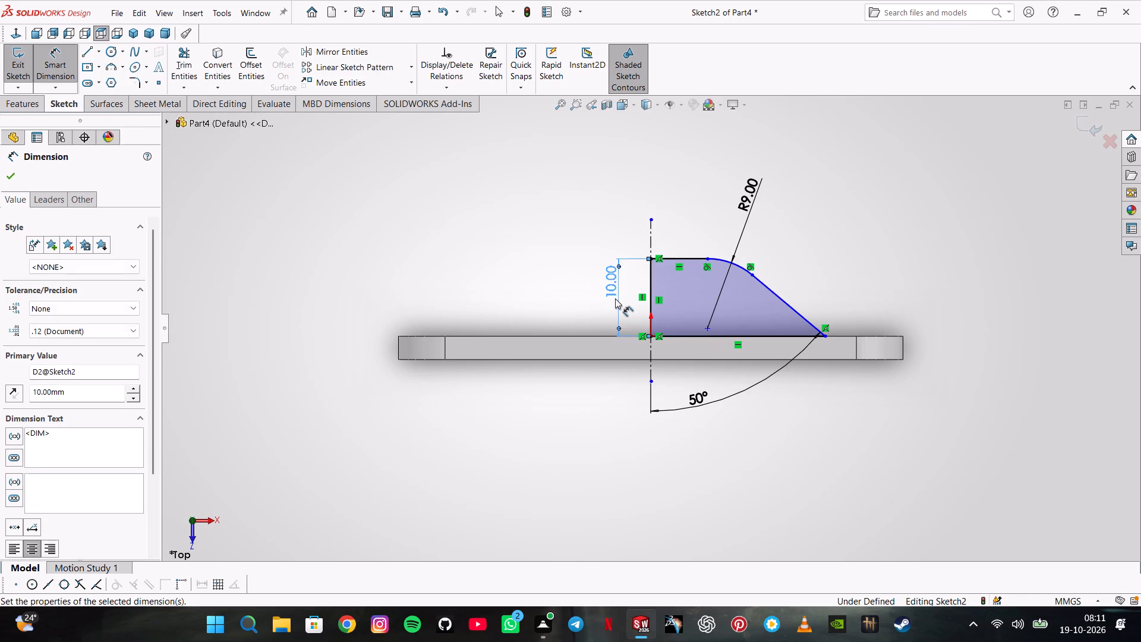
key(Escape)
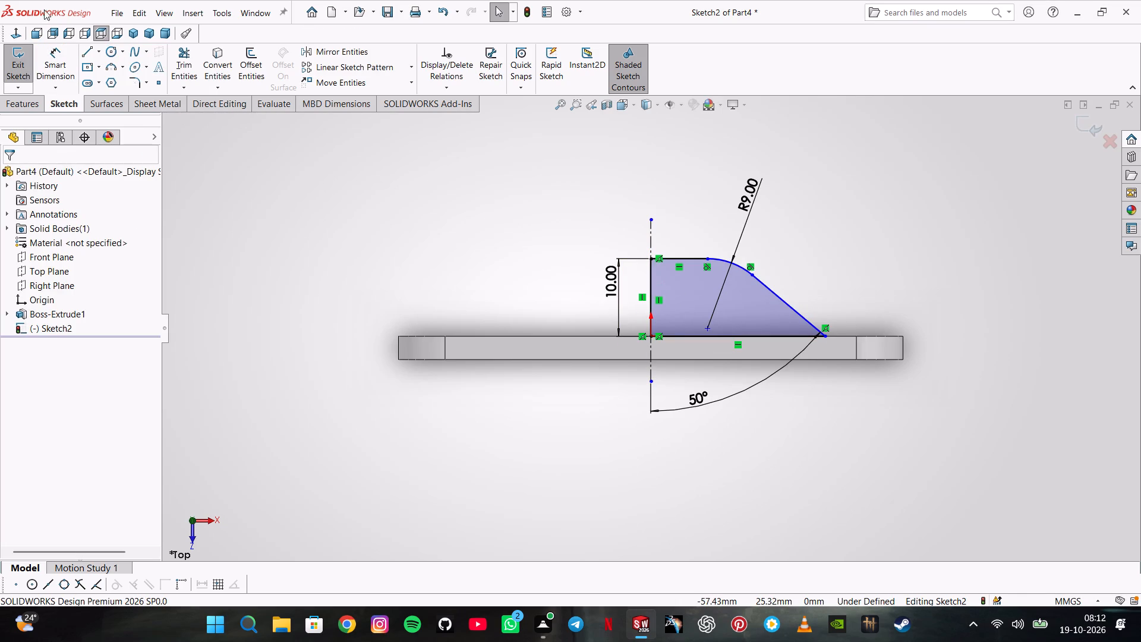
Dimension the distance from the centerline to the profile's outer bottom corner as 45/2 mm.
click(40, 68)
click(652, 240)
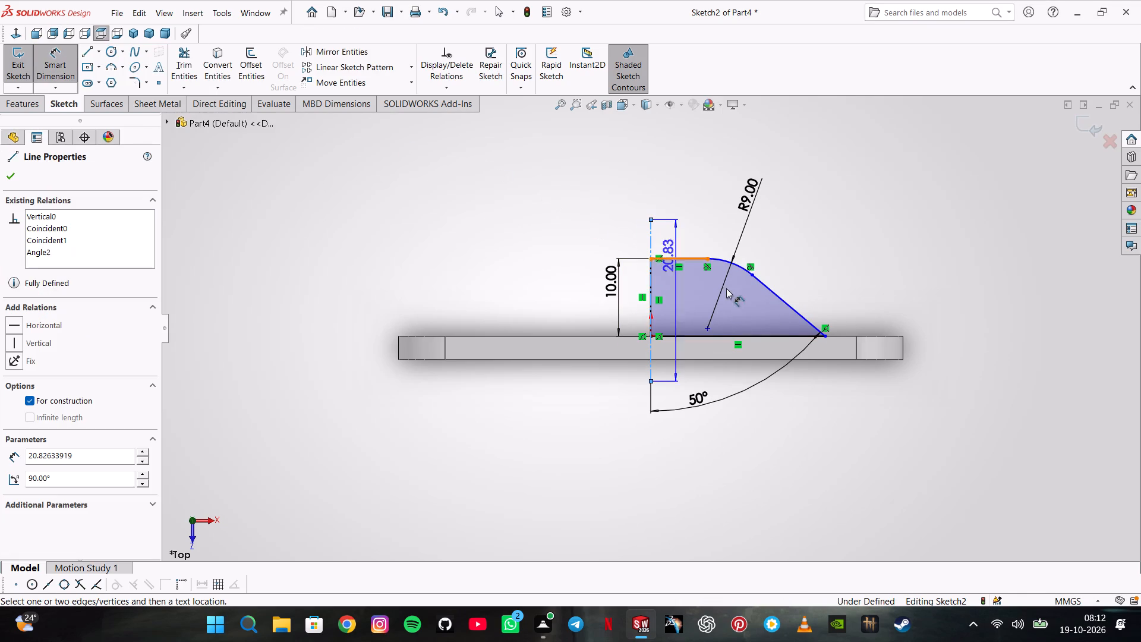
click(826, 336)
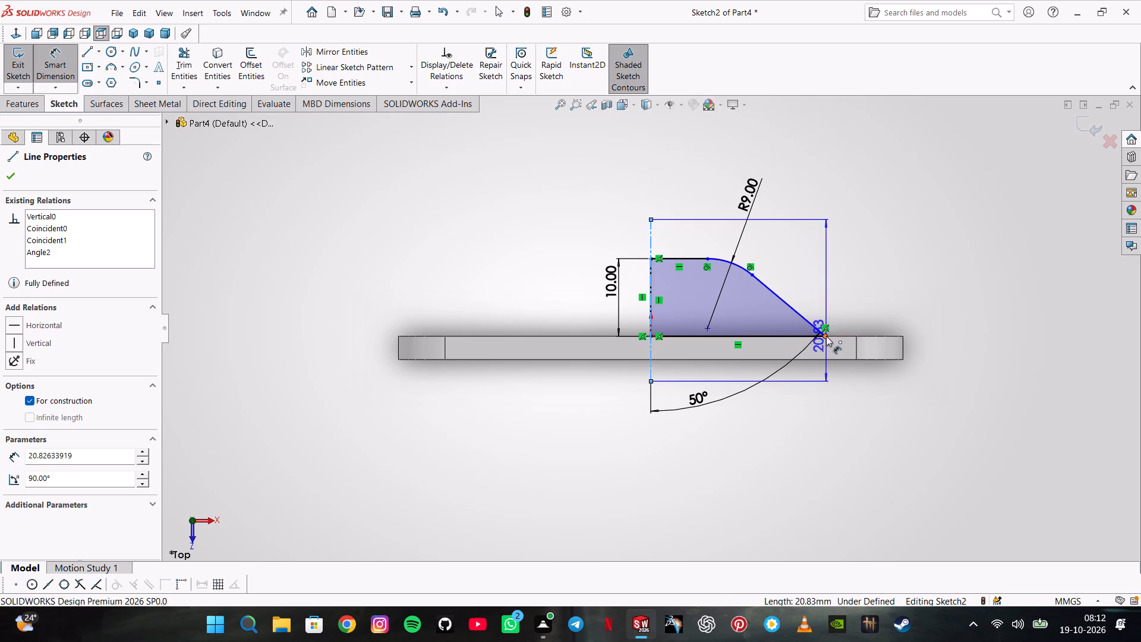
click(770, 215)
text(45/2)
key(Return)
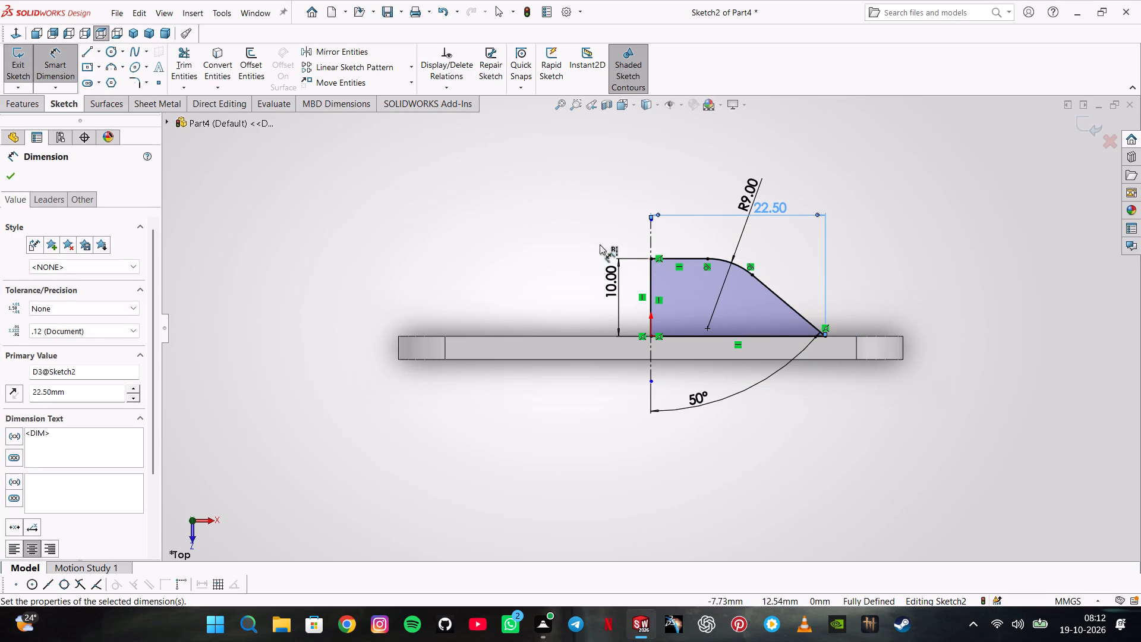
Revolve the profile 360° about the vertical centerline with merged result.
click(15, 102)
click(92, 76)
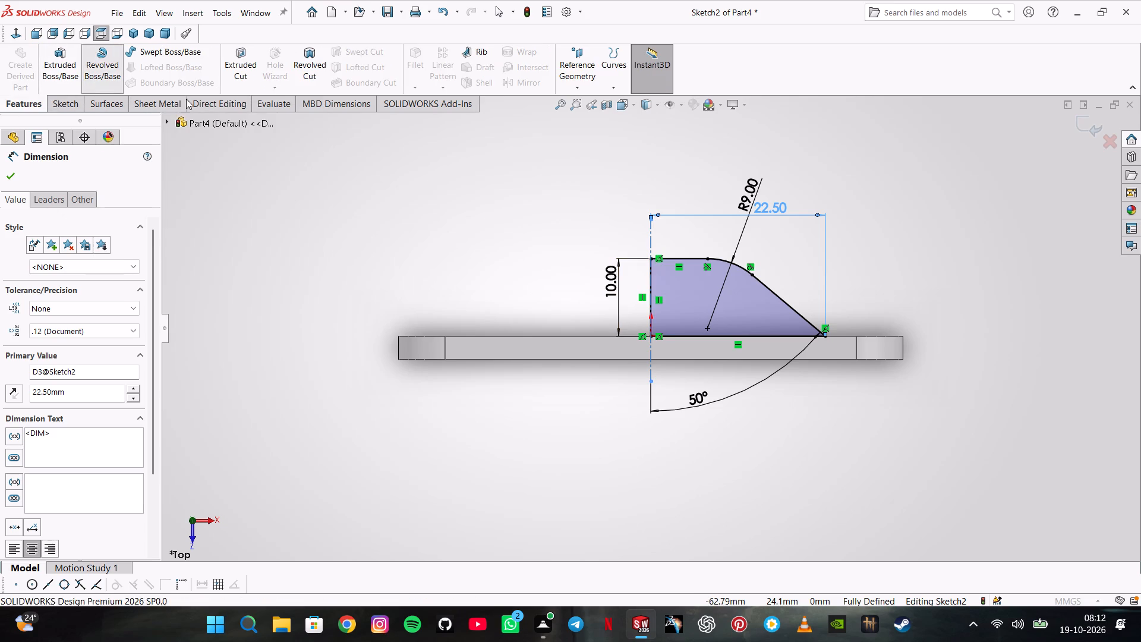
middle_drag(579, 197, 531, 270)
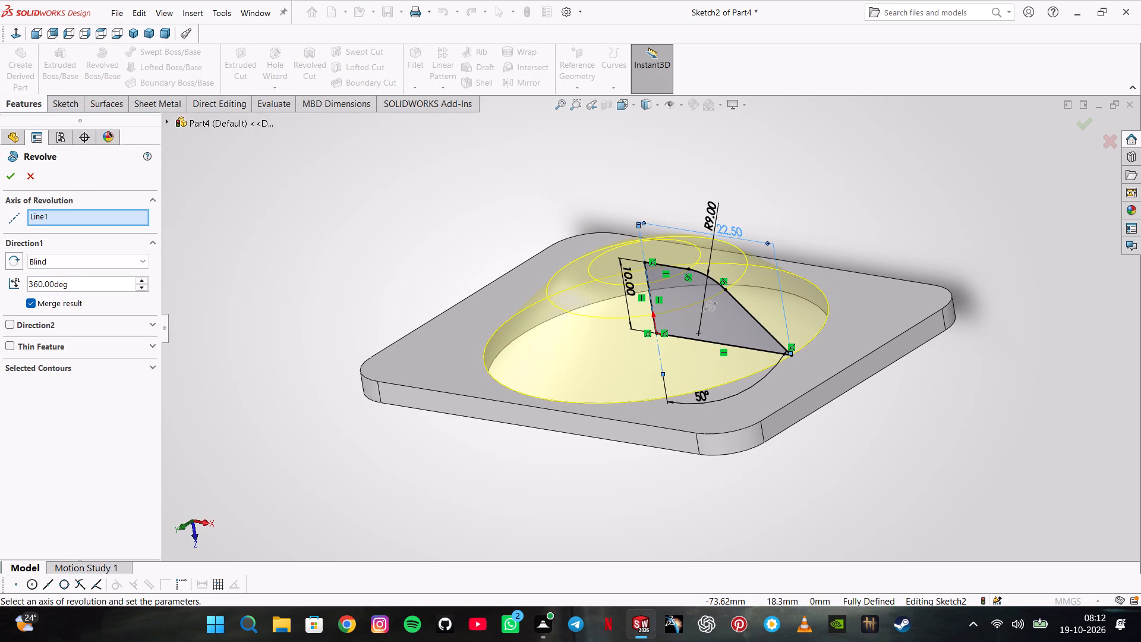
click(15, 178)
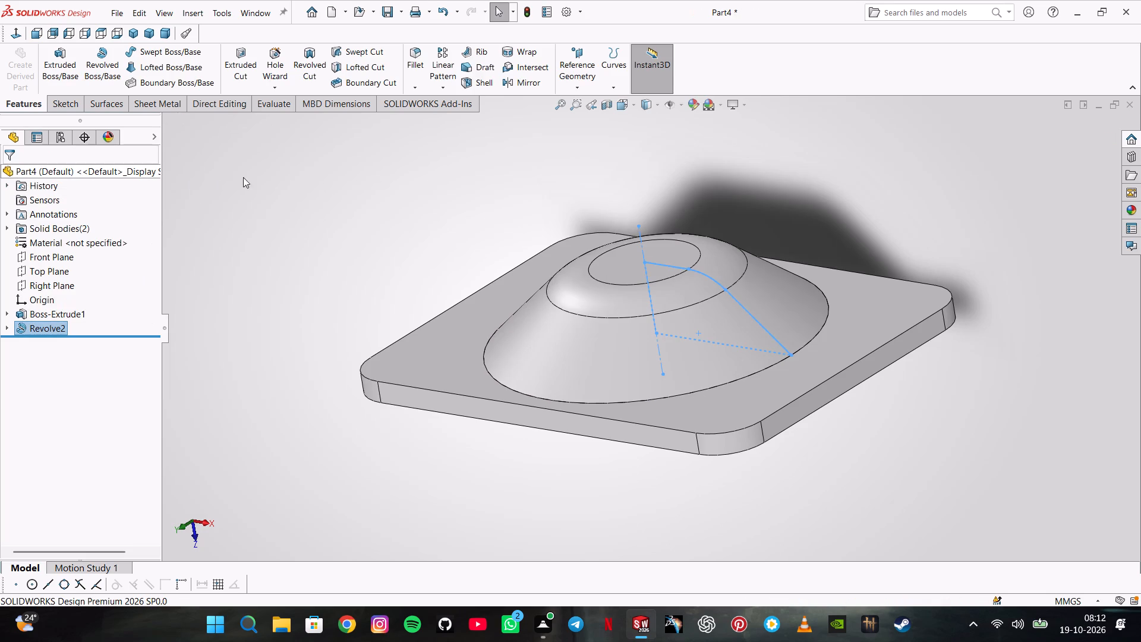
Start a sketch on the dome's flat circular top face and convert the face's edge into a circle.
click(370, 206)
middle_drag(377, 206, 453, 224)
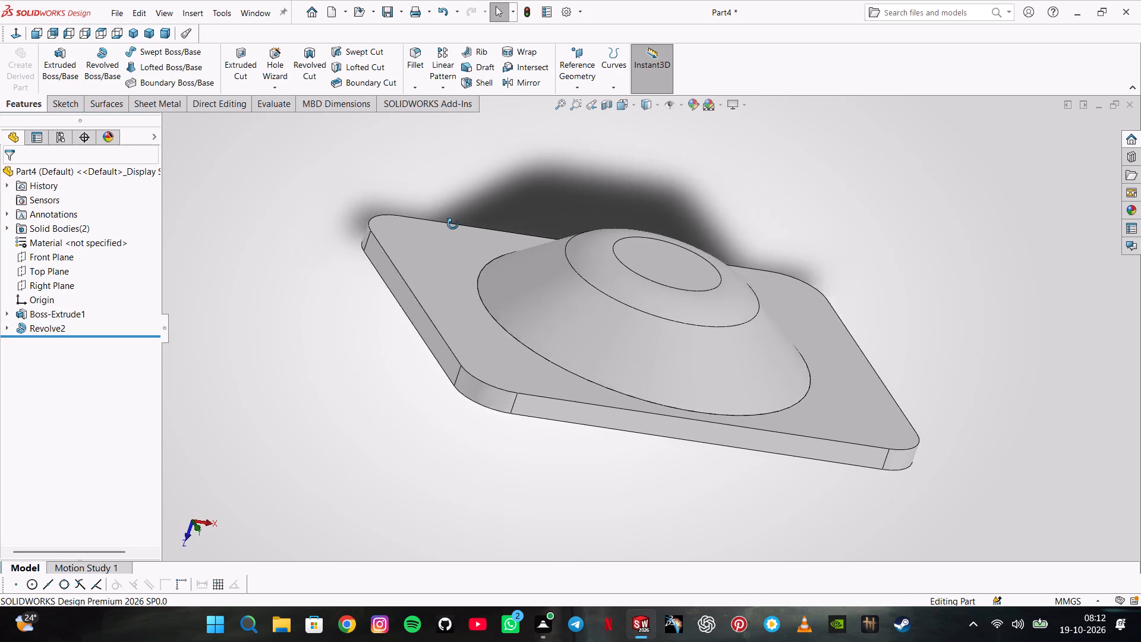
middle_drag(453, 224, 449, 228)
click(651, 250)
click(704, 216)
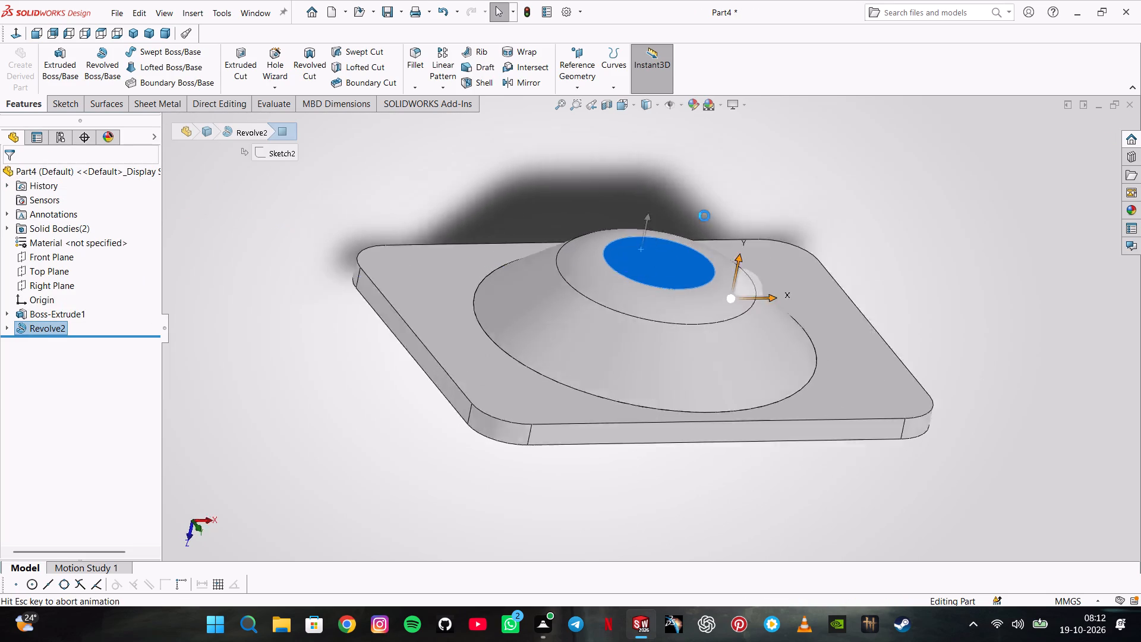
click(215, 54)
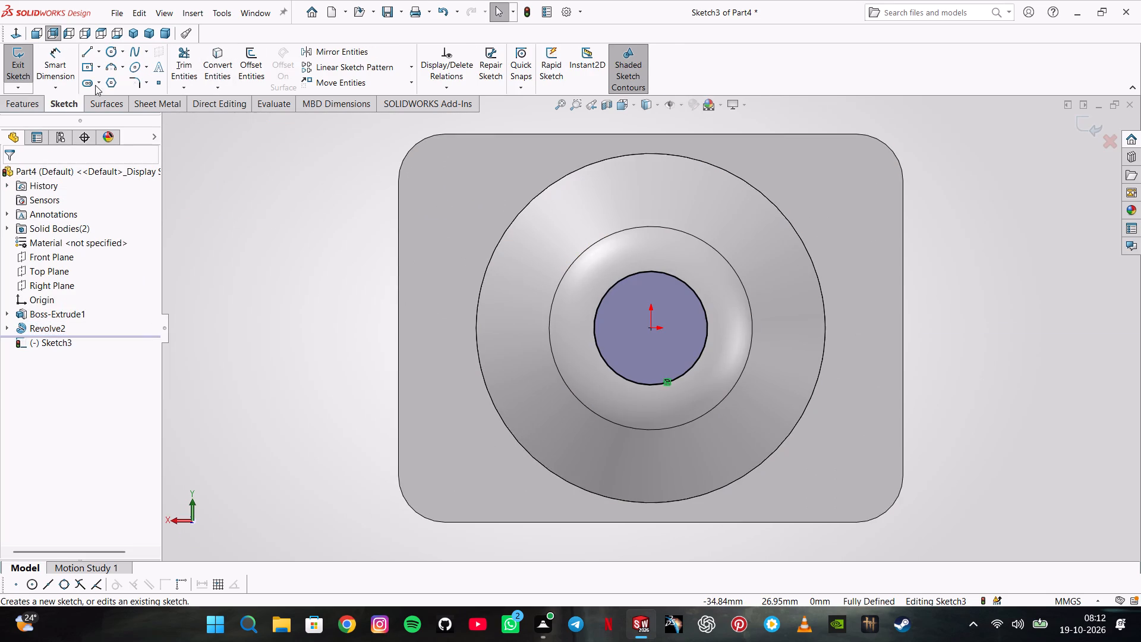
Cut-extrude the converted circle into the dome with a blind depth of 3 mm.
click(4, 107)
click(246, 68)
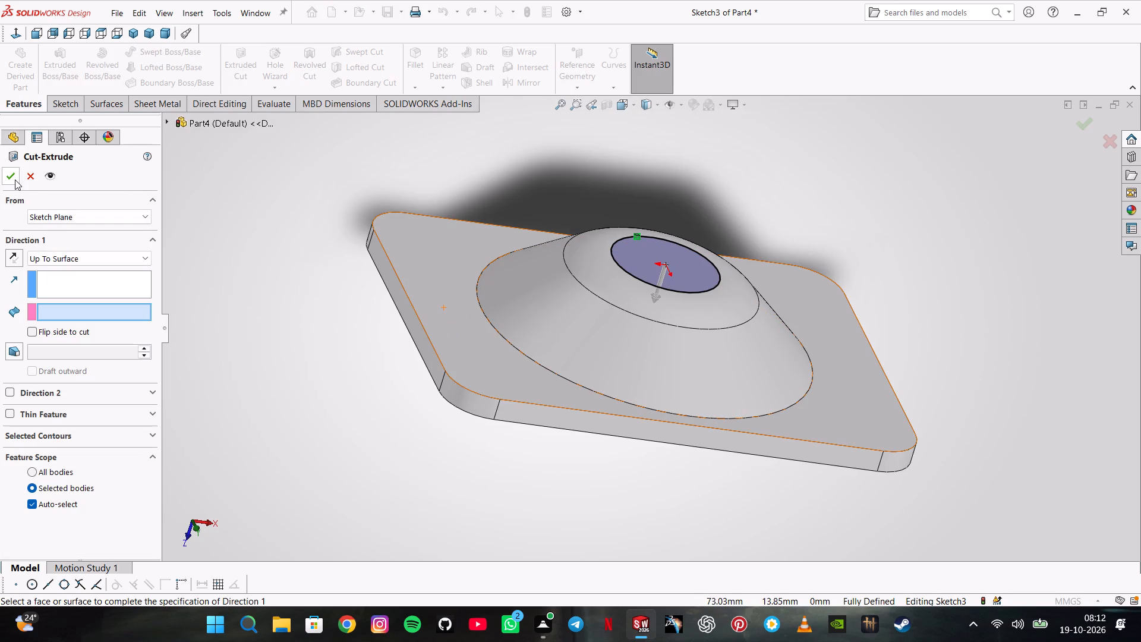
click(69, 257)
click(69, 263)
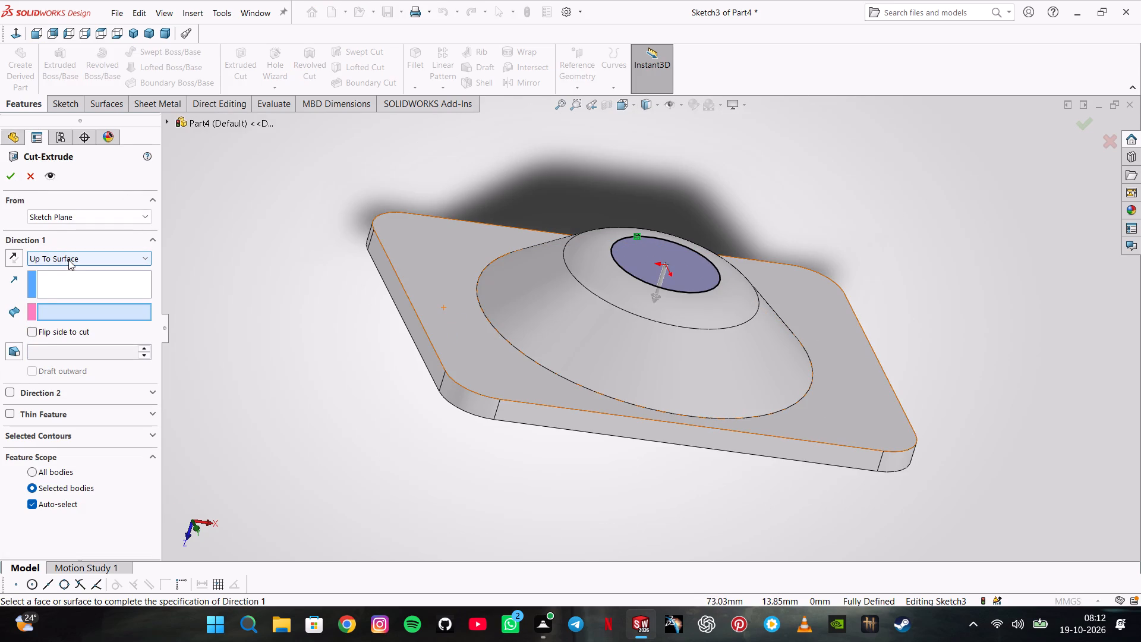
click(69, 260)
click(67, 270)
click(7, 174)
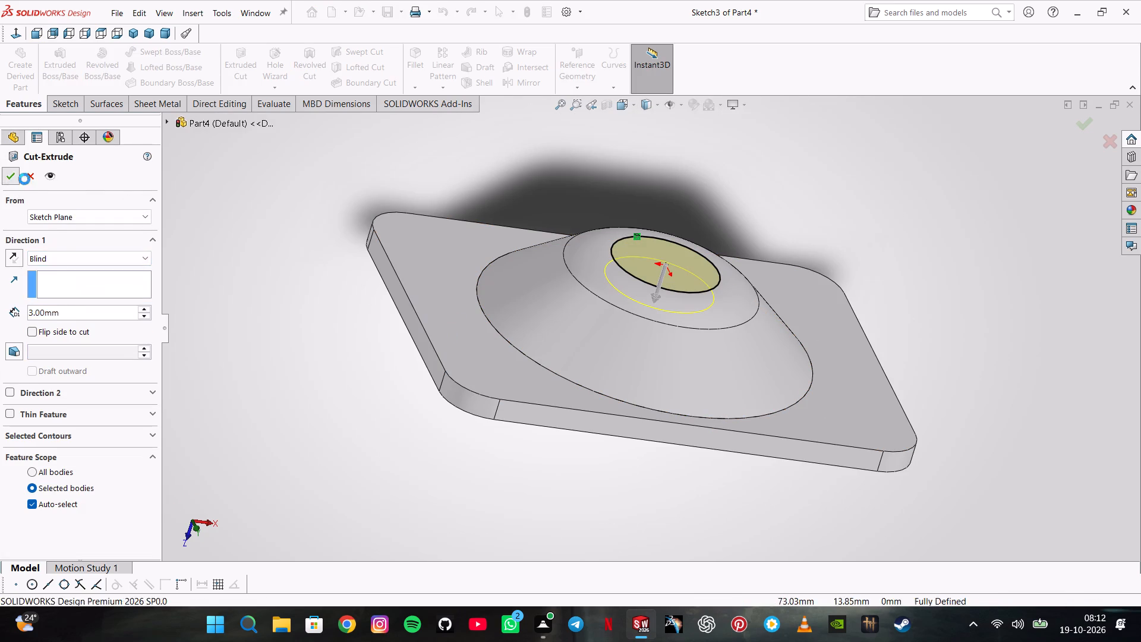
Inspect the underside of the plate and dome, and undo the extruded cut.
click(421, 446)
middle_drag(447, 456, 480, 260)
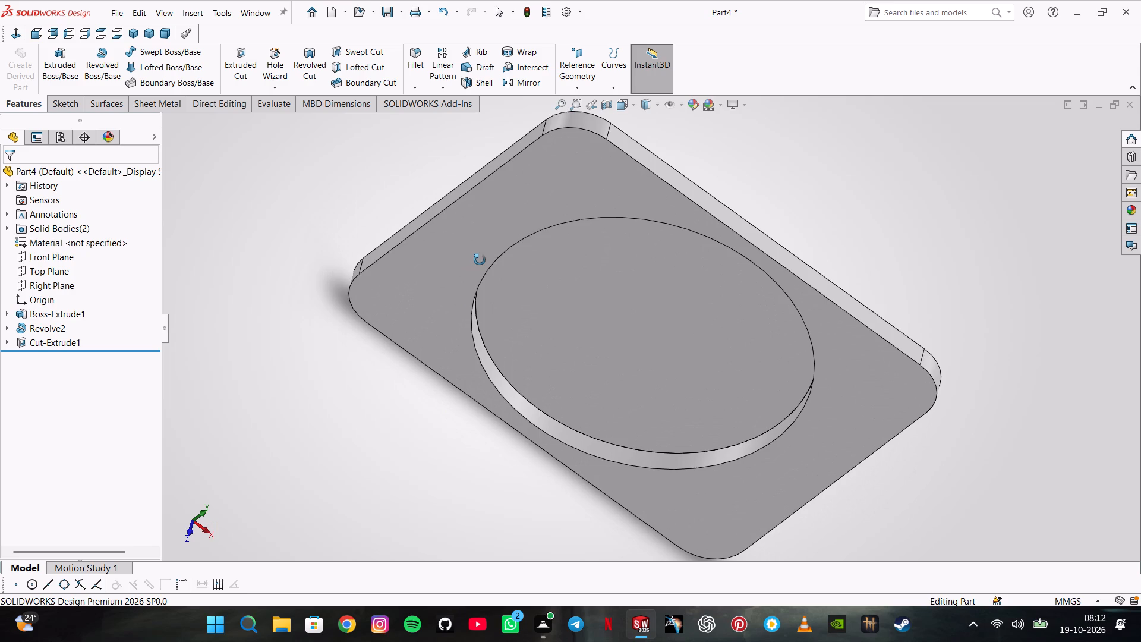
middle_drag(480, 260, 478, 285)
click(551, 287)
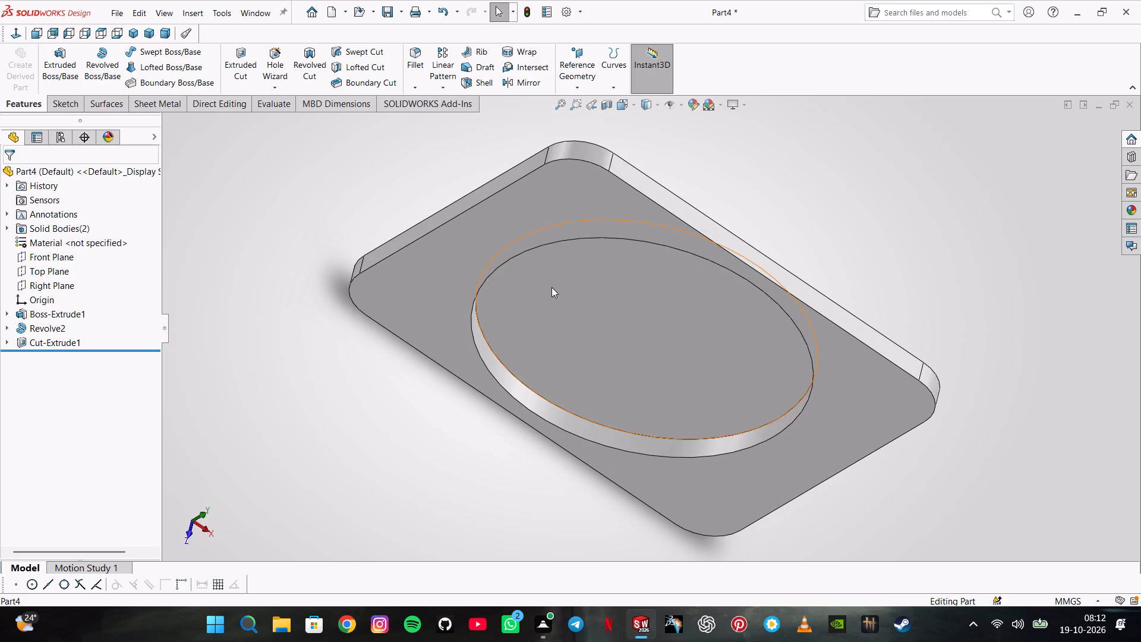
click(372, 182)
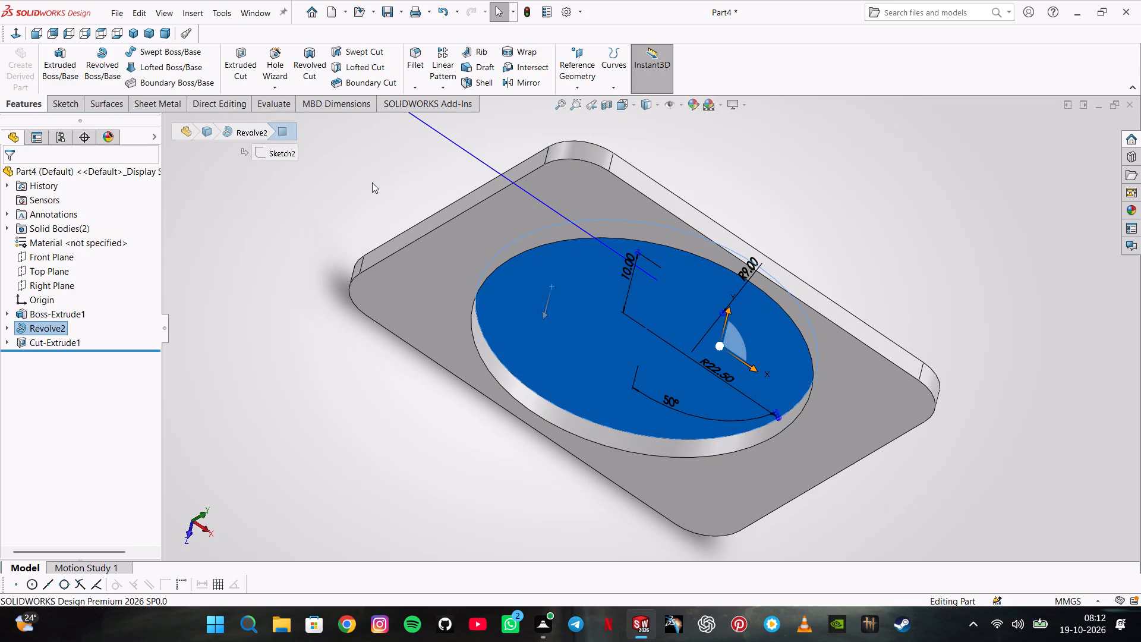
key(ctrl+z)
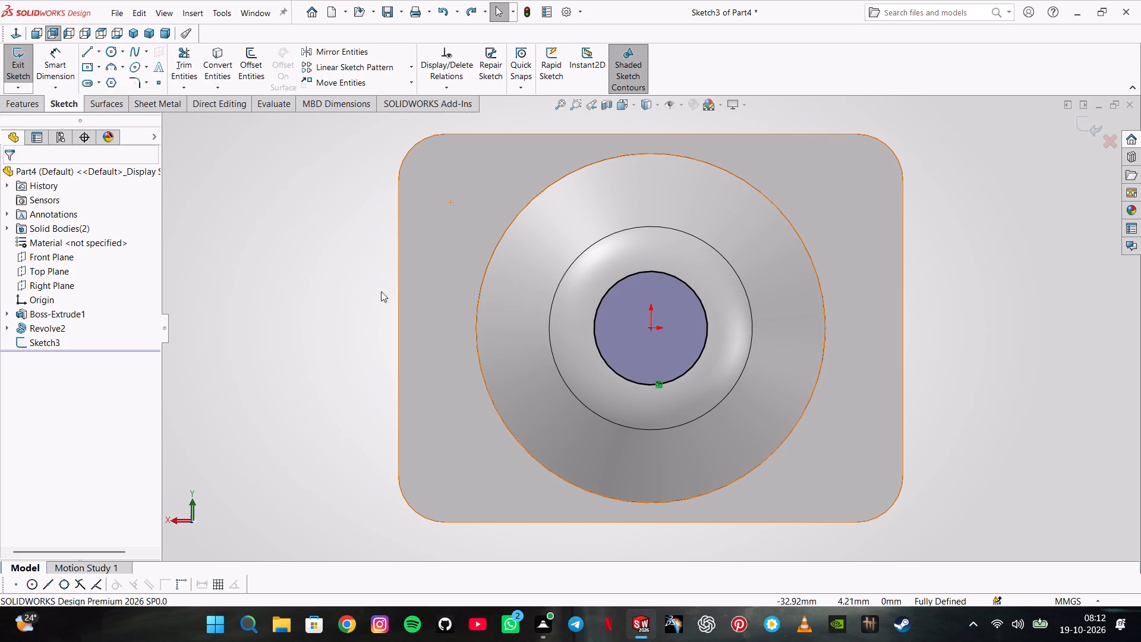
Exit the sketch of the dome's top circle.
click(360, 287)
click(14, 53)
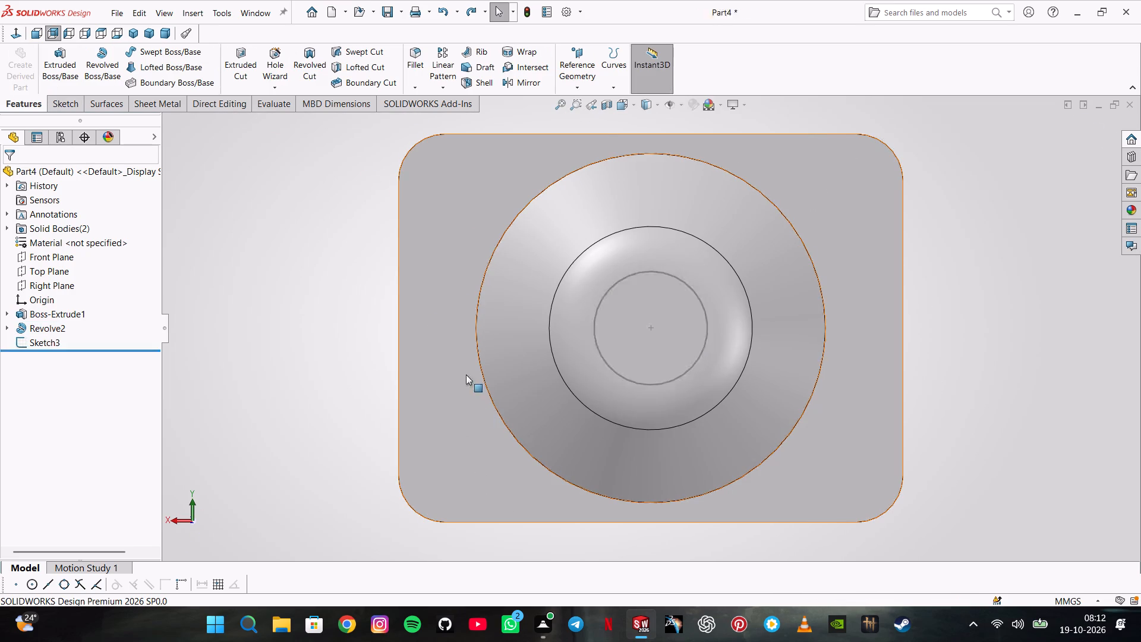
Shell the dome to a 1 mm wall thickness, removing its flat circular bottom face.
middle_drag(478, 421, 502, 93)
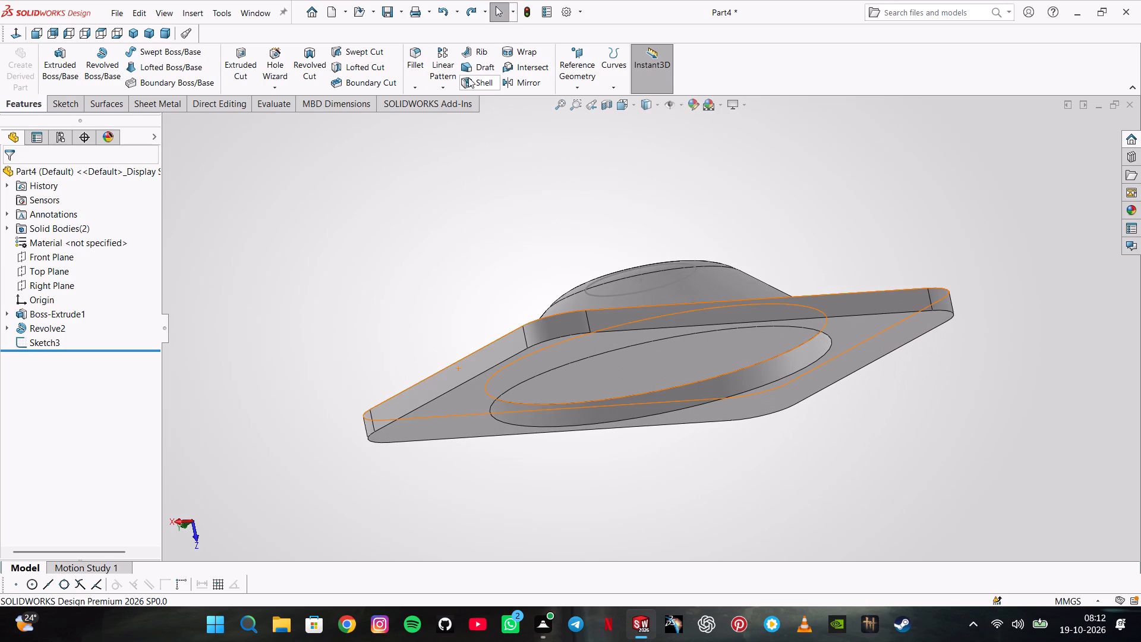
click(468, 80)
click(658, 377)
middle_drag(691, 406, 666, 288)
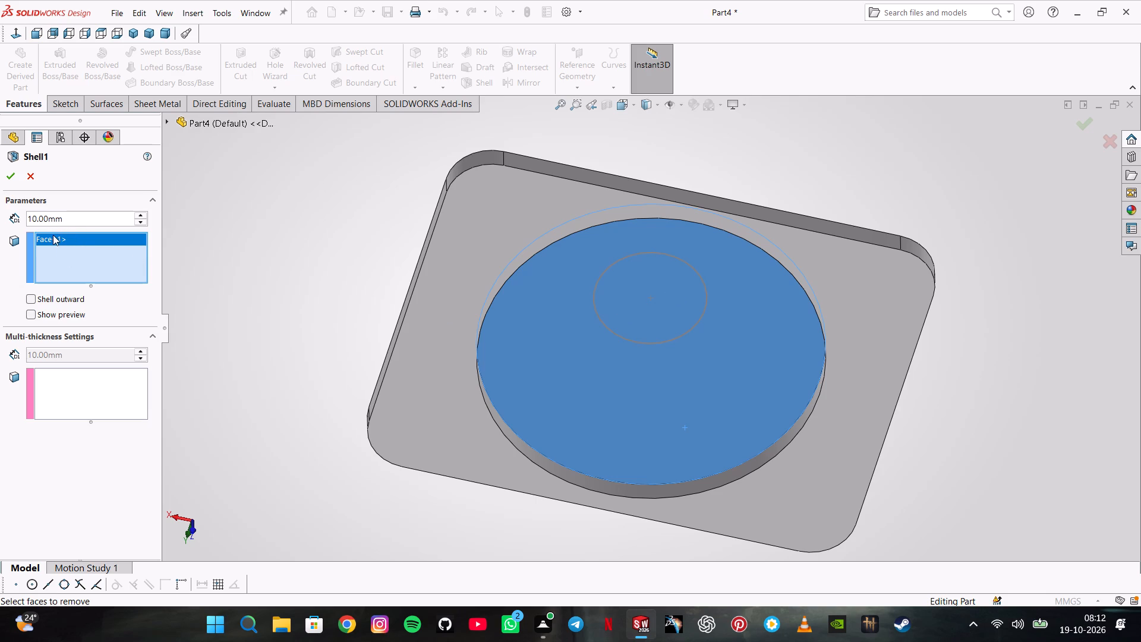
double_click(90, 217)
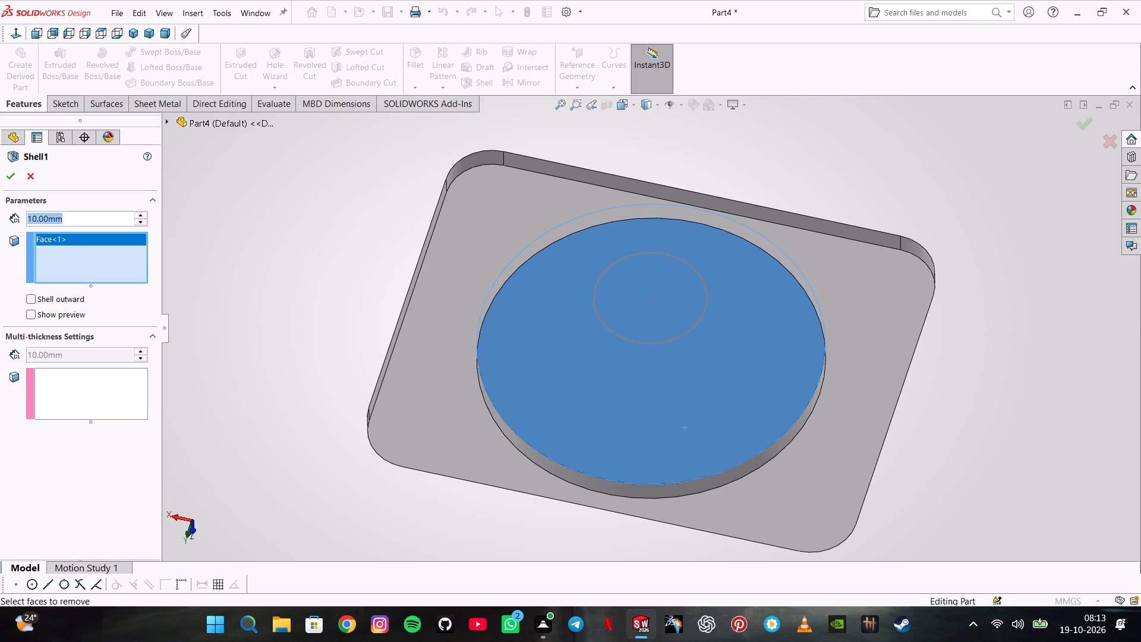
key(1)
key(Return)
key(Return)
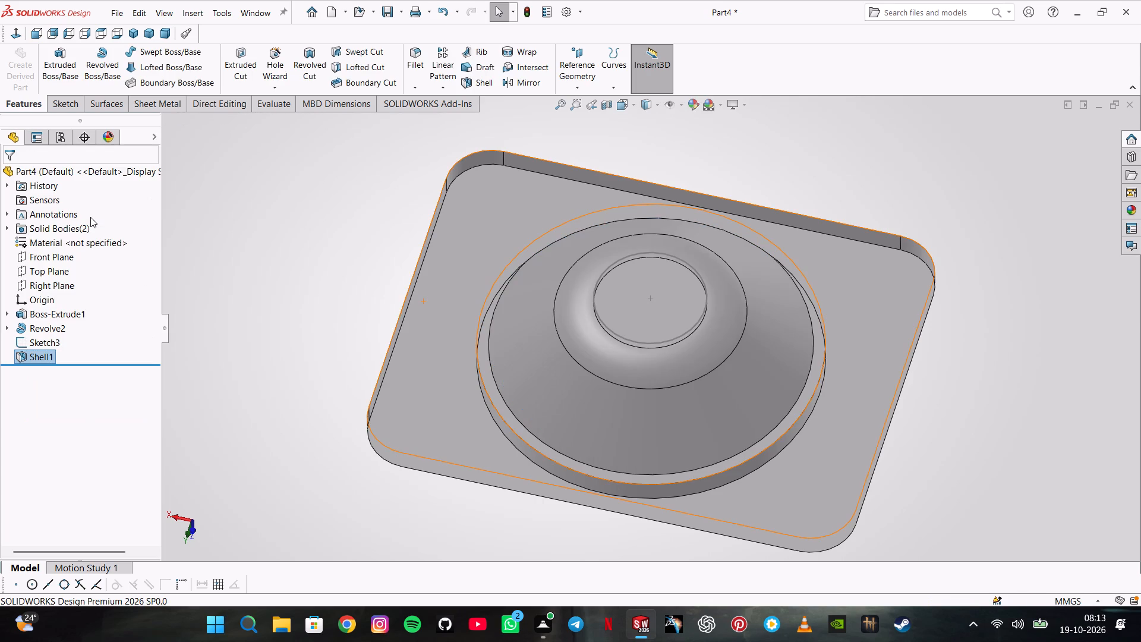
Change the dome shell's wall thickness to 0.5 mm.
middle_drag(199, 300, 231, 251)
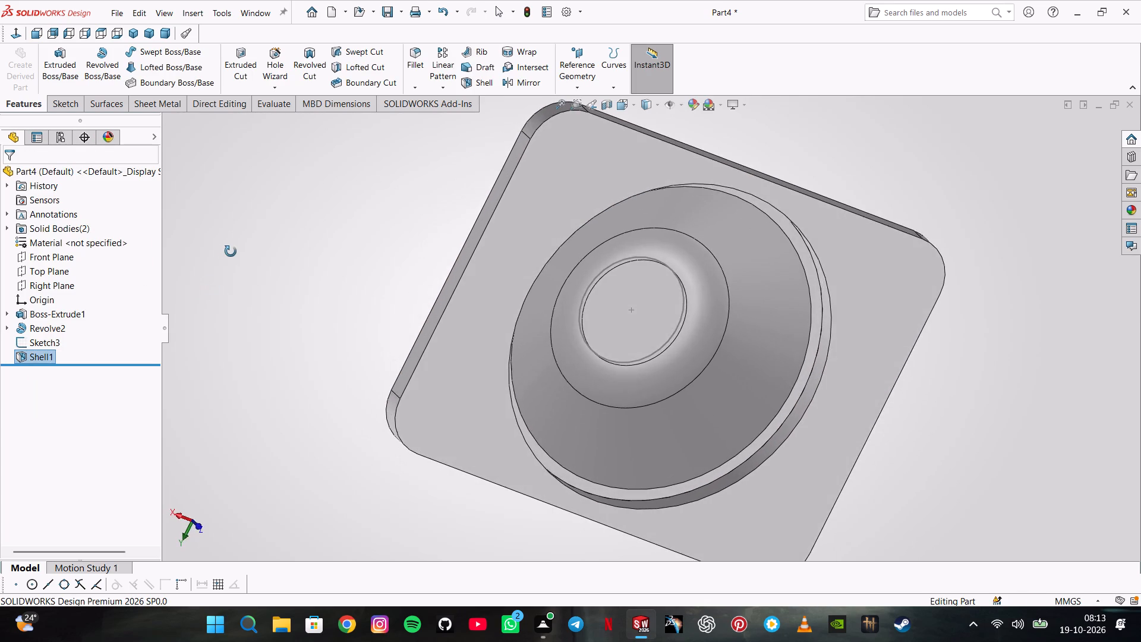
middle_drag(231, 251, 208, 257)
right_click(47, 353)
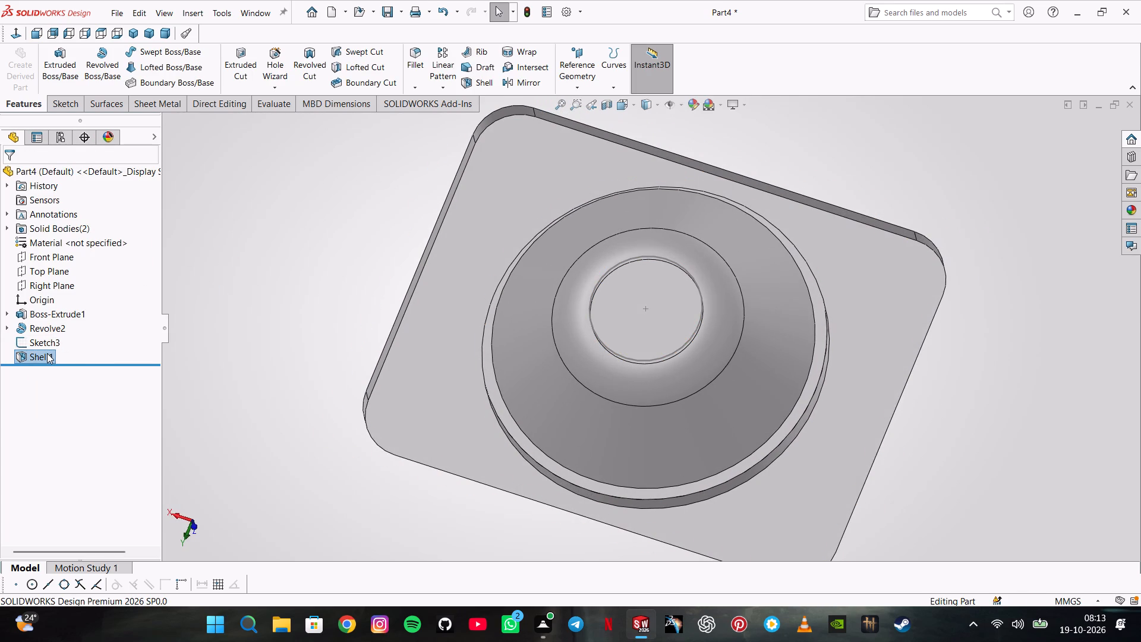
click(65, 317)
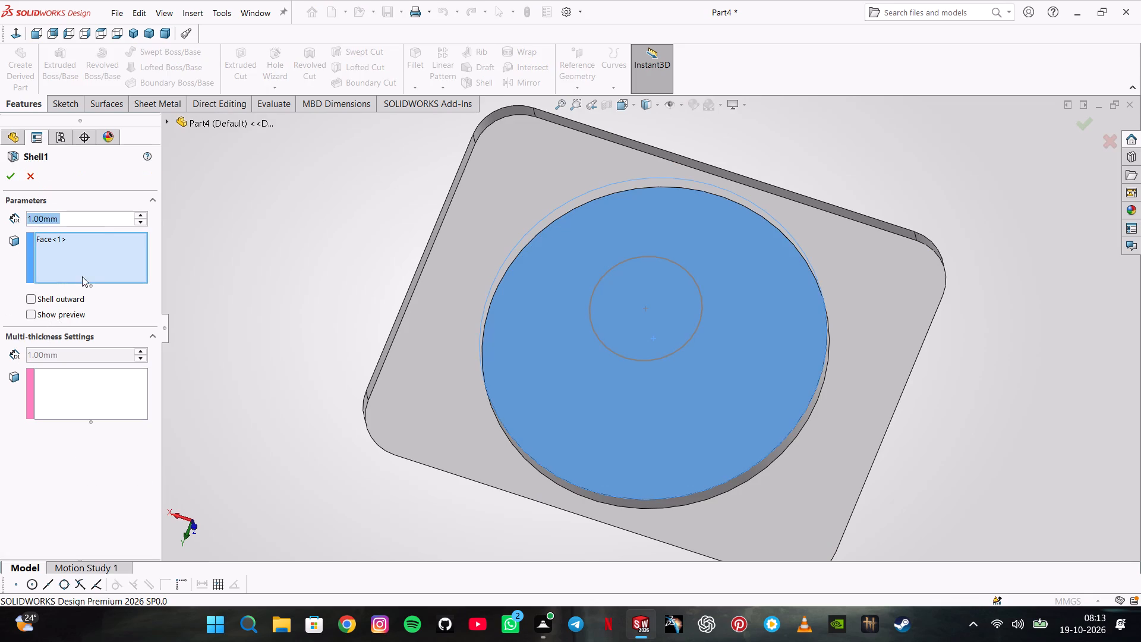
text(0.5)
key(Return)
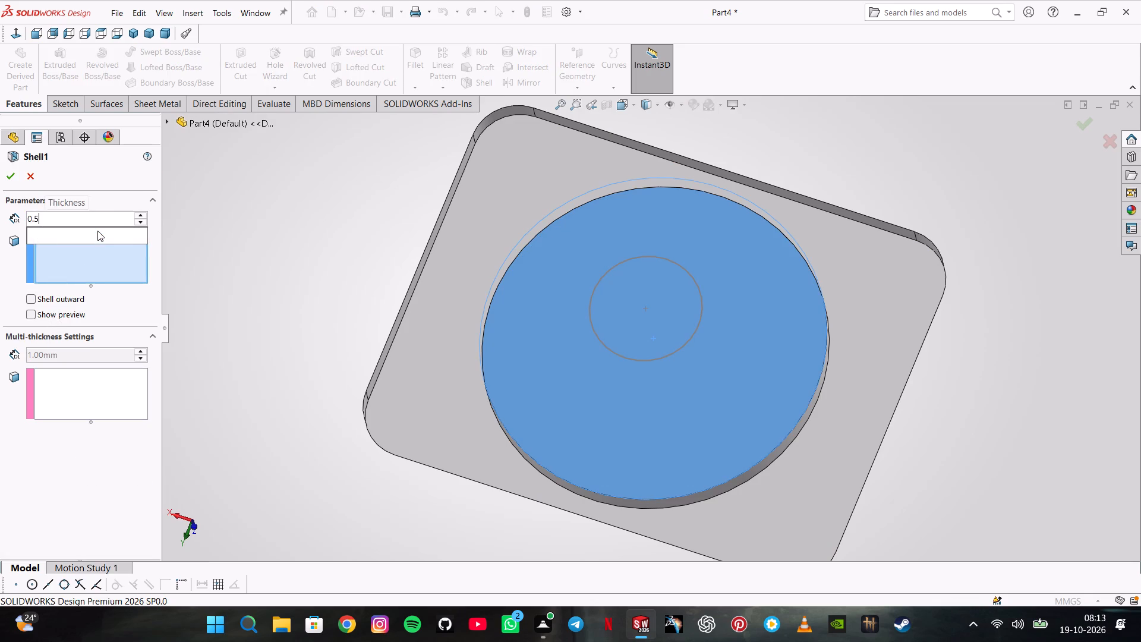
key(Return)
drag(192, 234, 194, 234)
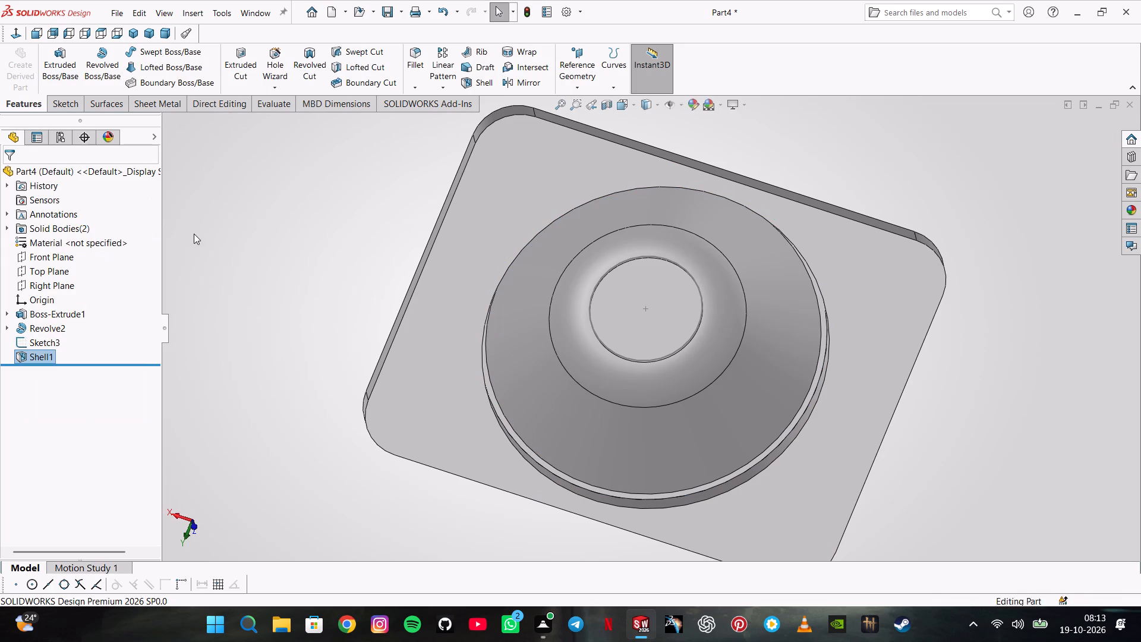
drag(194, 234, 197, 235)
Reopen the sketch of the dome's top circle and cut-extrude it with a blind depth of 3 mm.
middle_drag(247, 231, 229, 515)
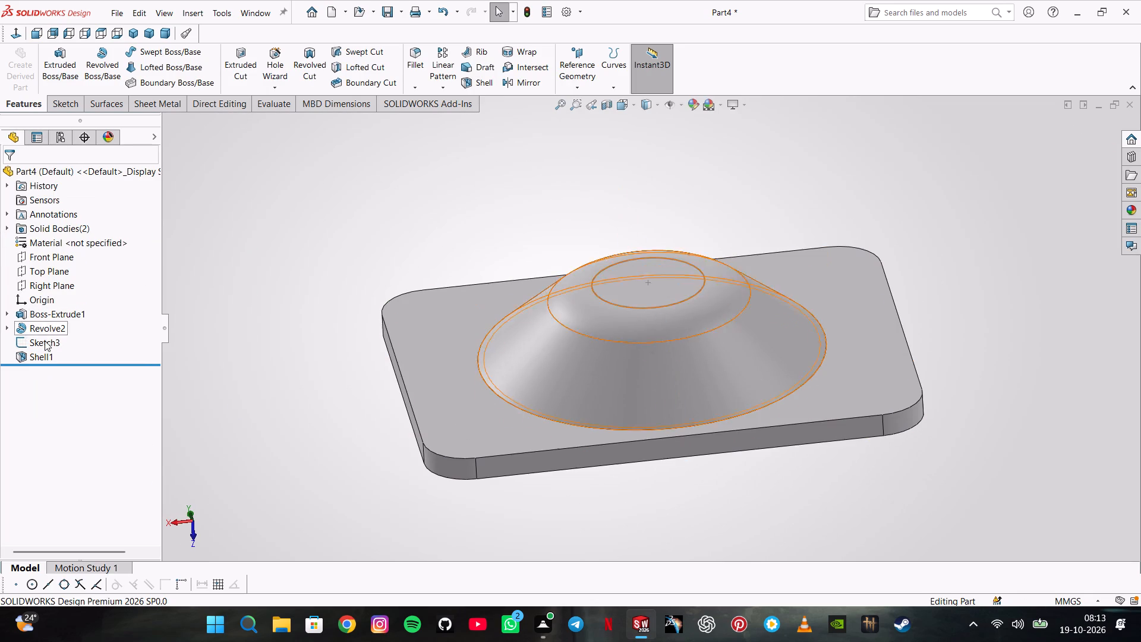
click(43, 350)
click(43, 343)
click(55, 311)
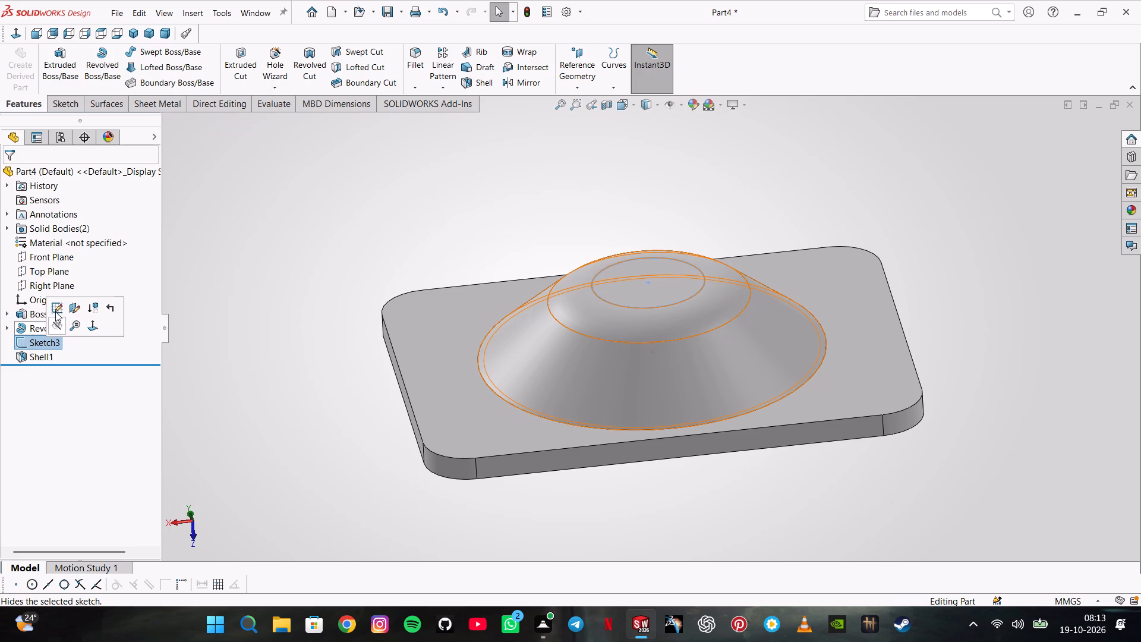
click(40, 100)
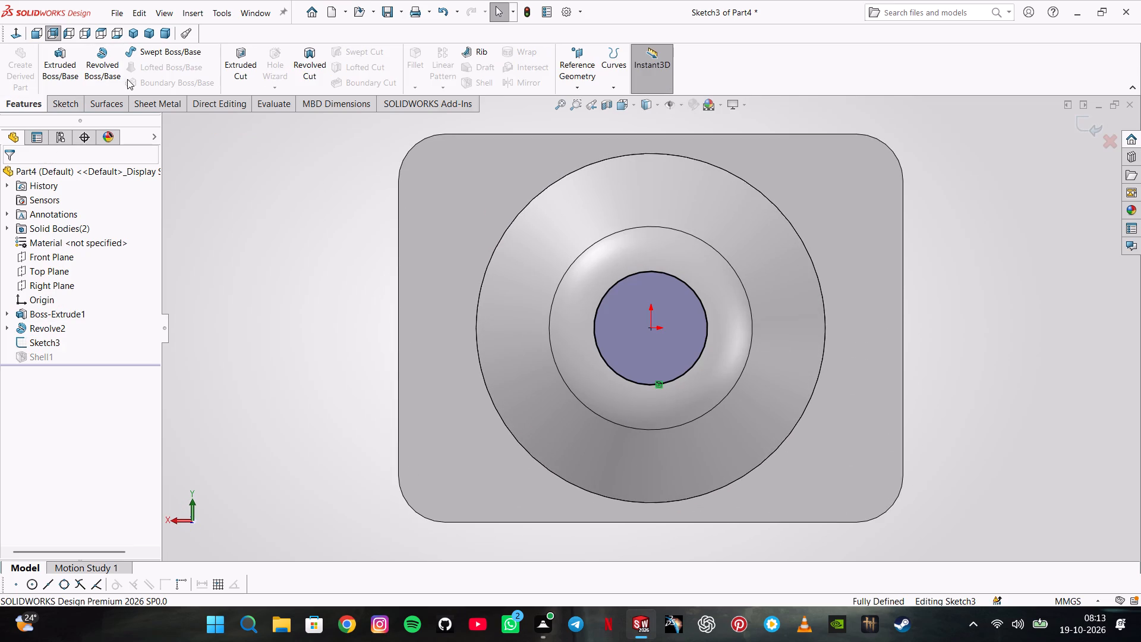
click(234, 60)
middle_drag(302, 366, 314, 273)
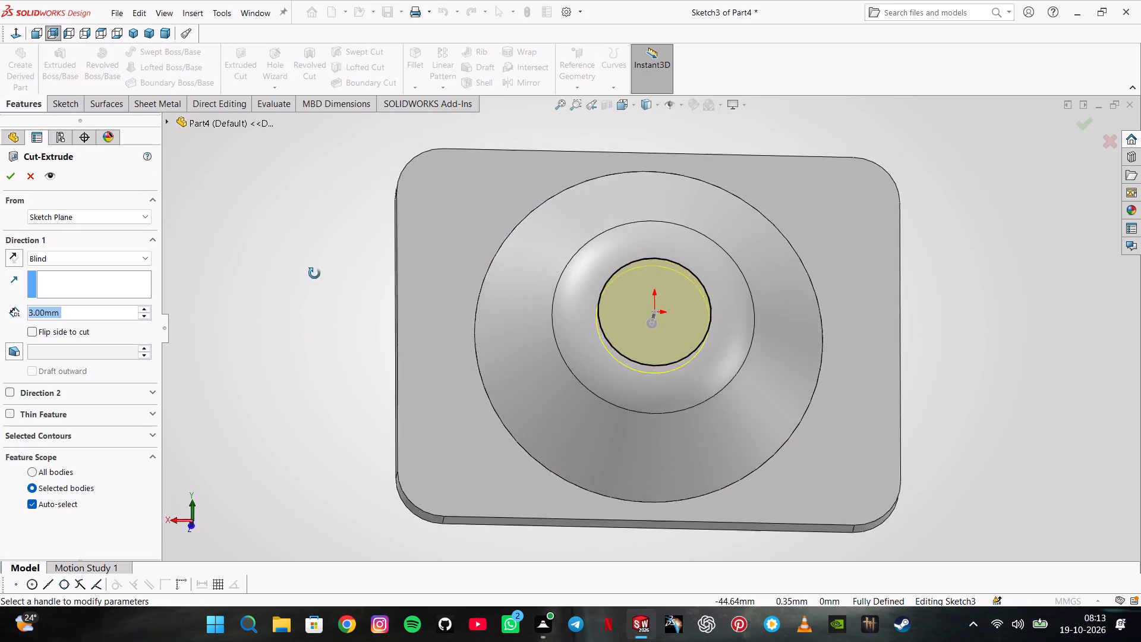
middle_drag(314, 273, 360, 59)
click(10, 180)
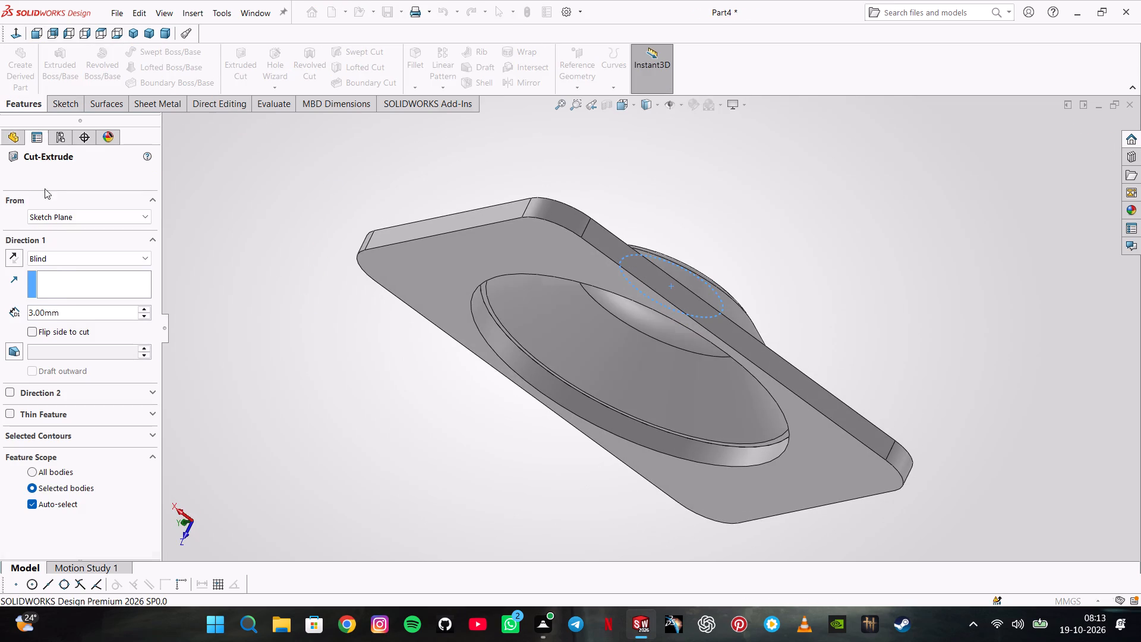
drag(254, 320, 260, 329)
Fillet the plate's 45 mm circular opening edge on the dome side with a 6 mm radius.
middle_drag(532, 506, 489, 327)
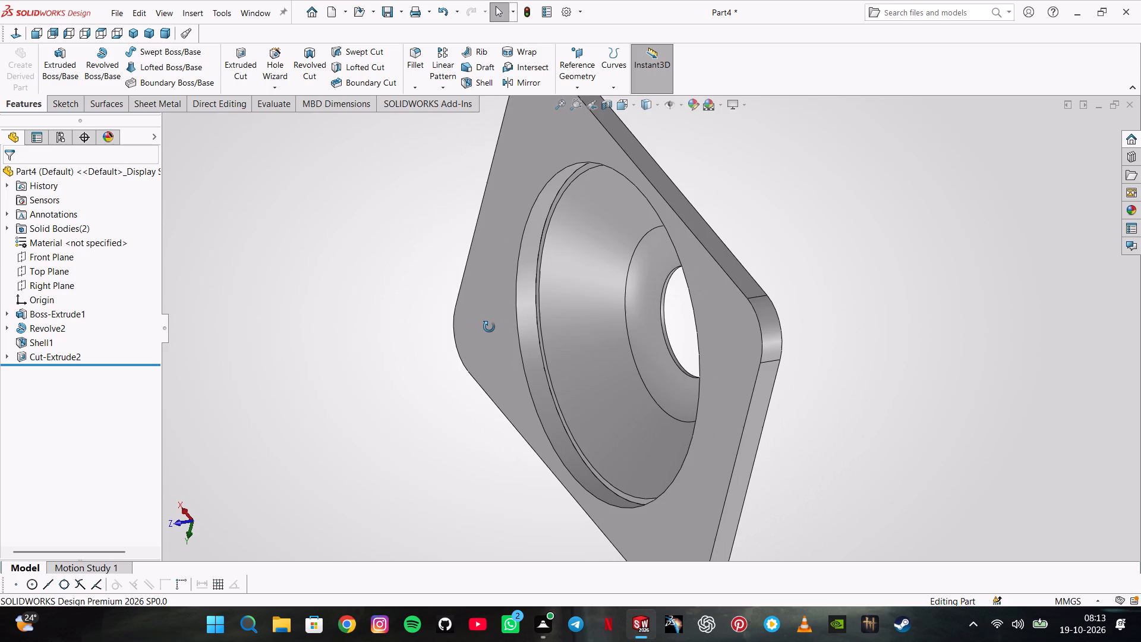
middle_drag(489, 327, 516, 255)
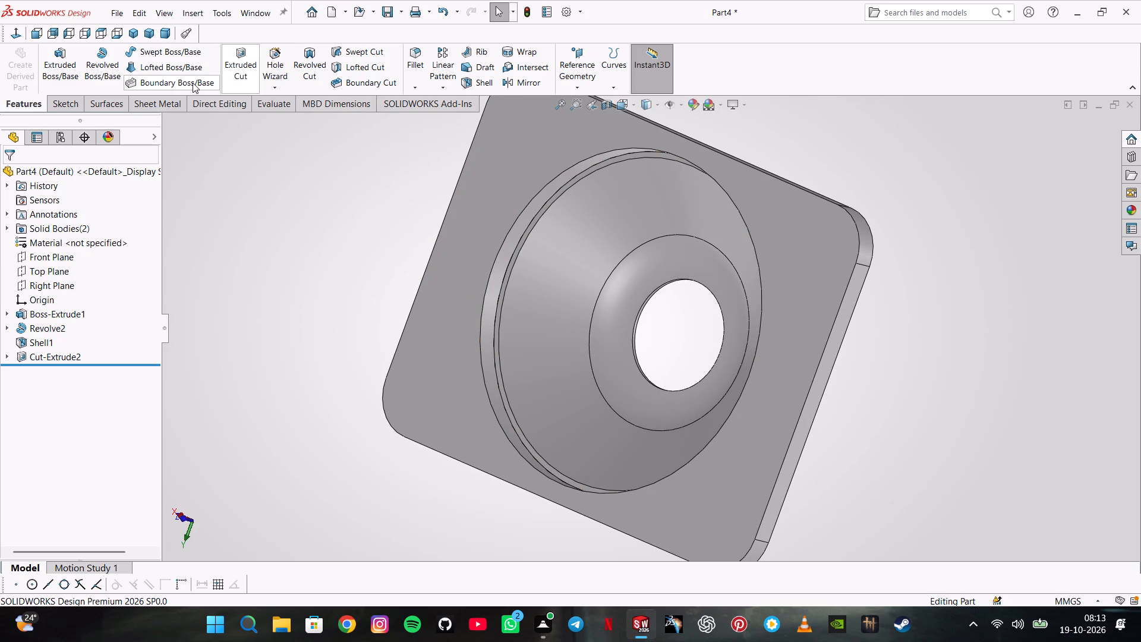
click(406, 63)
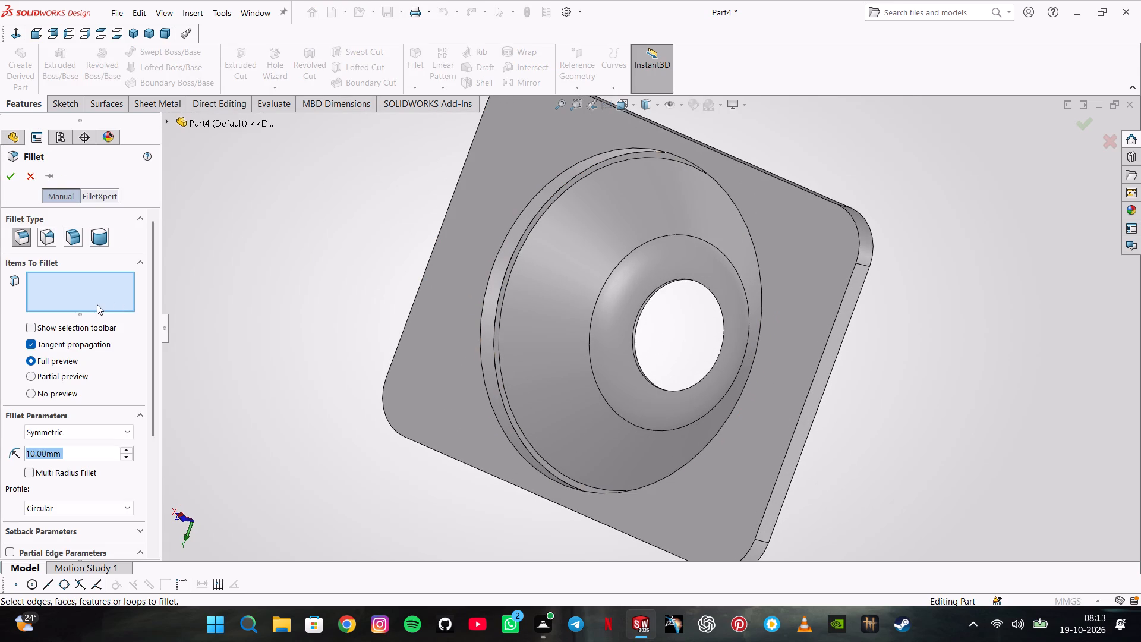
key(6)
key(Return)
scroll(80, 301, up, 1)
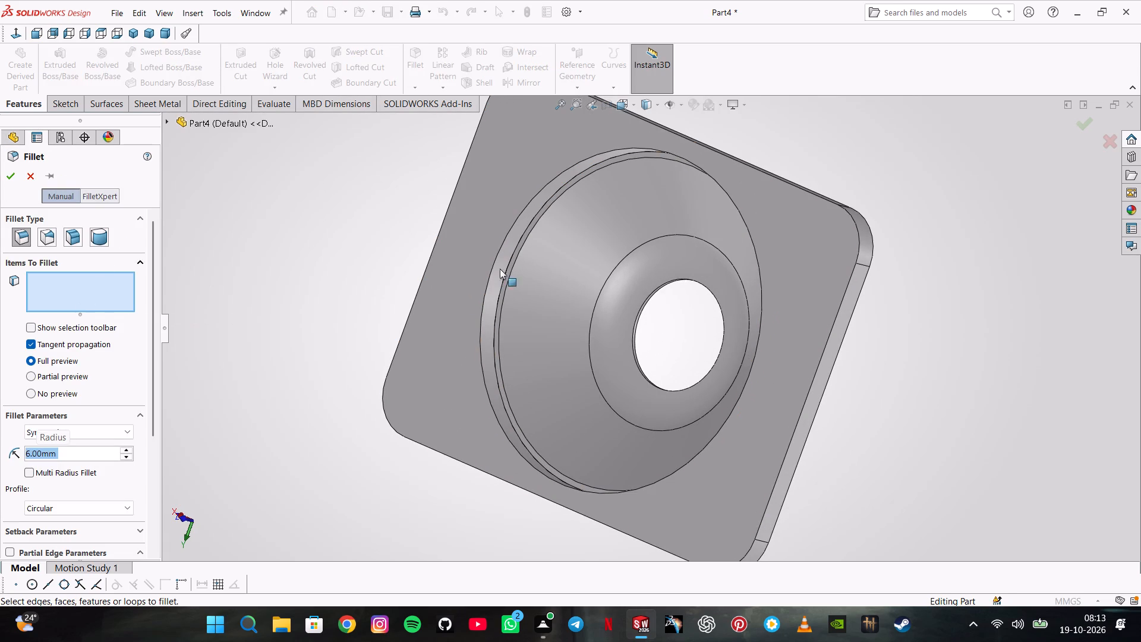
middle_drag(915, 195, 764, 221)
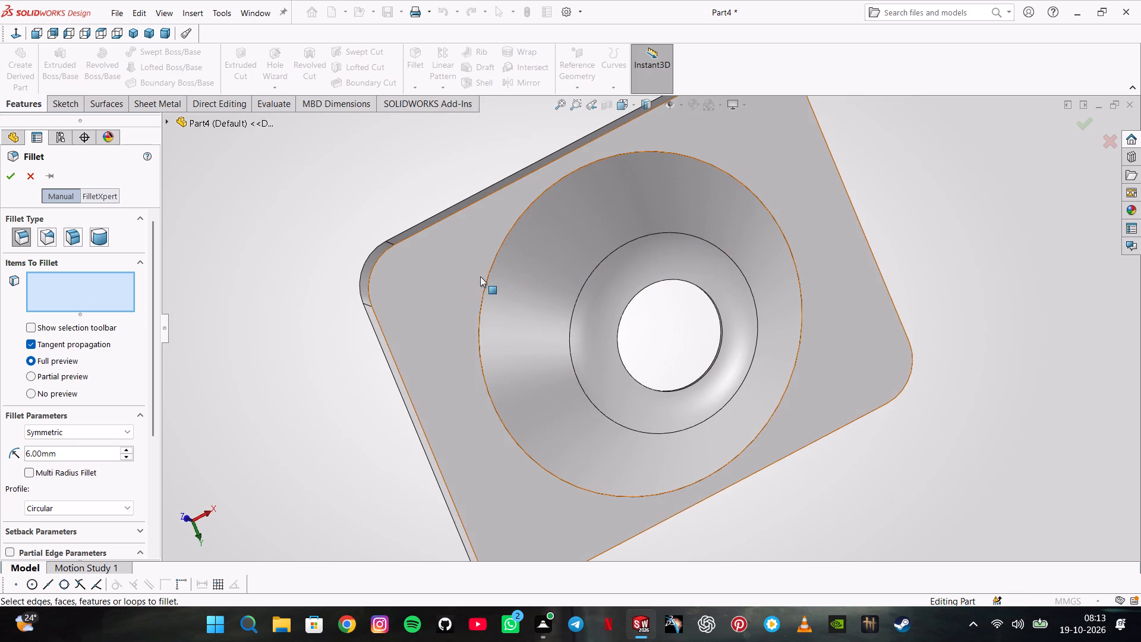
click(487, 277)
middle_drag(423, 263, 477, 287)
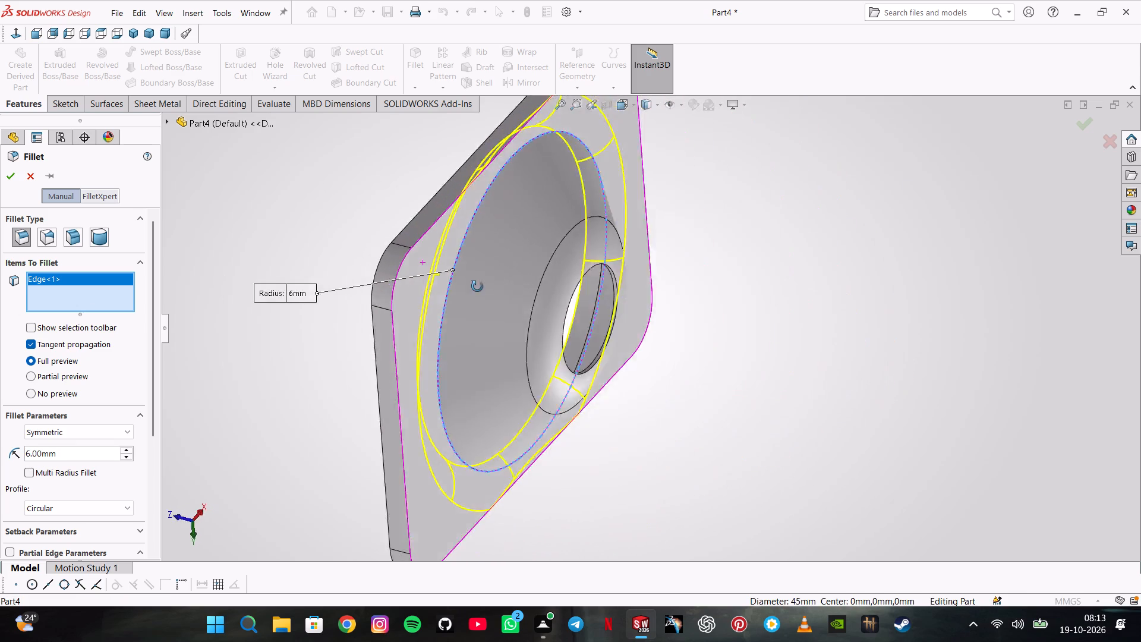
middle_drag(477, 287, 573, 320)
scroll(264, 251, up, 2)
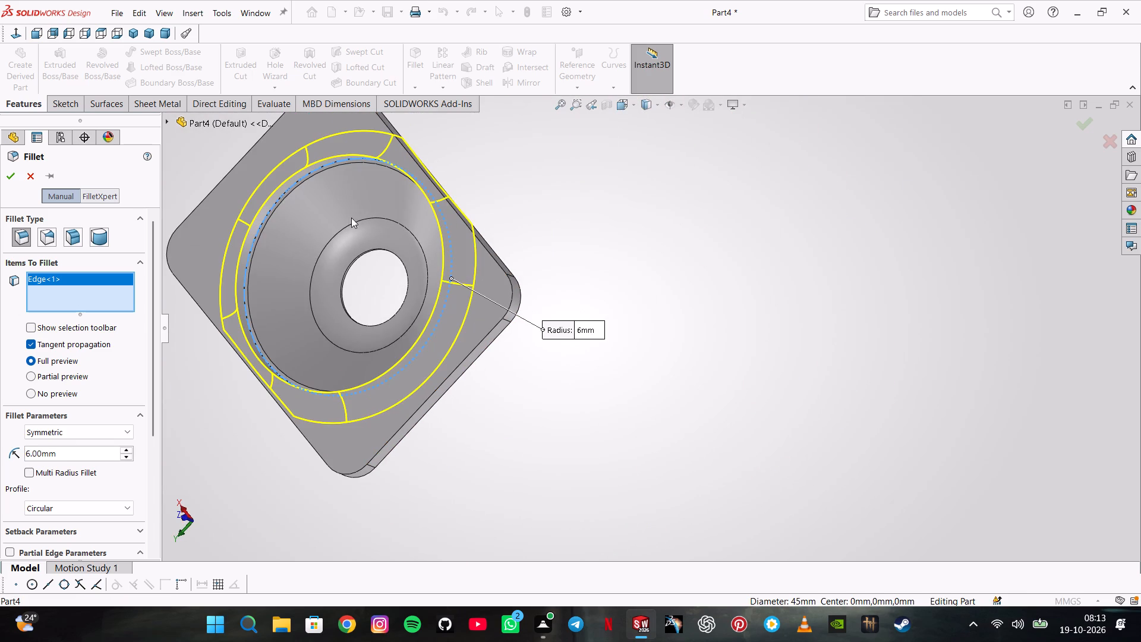
scroll(347, 231, down, 3)
click(308, 176)
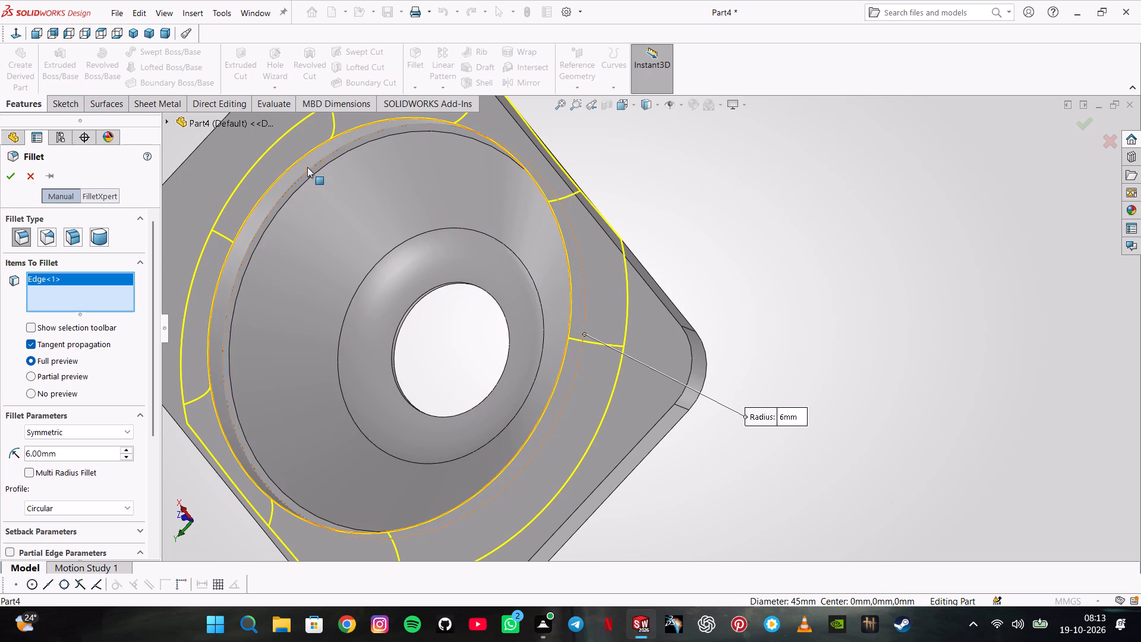
click(316, 166)
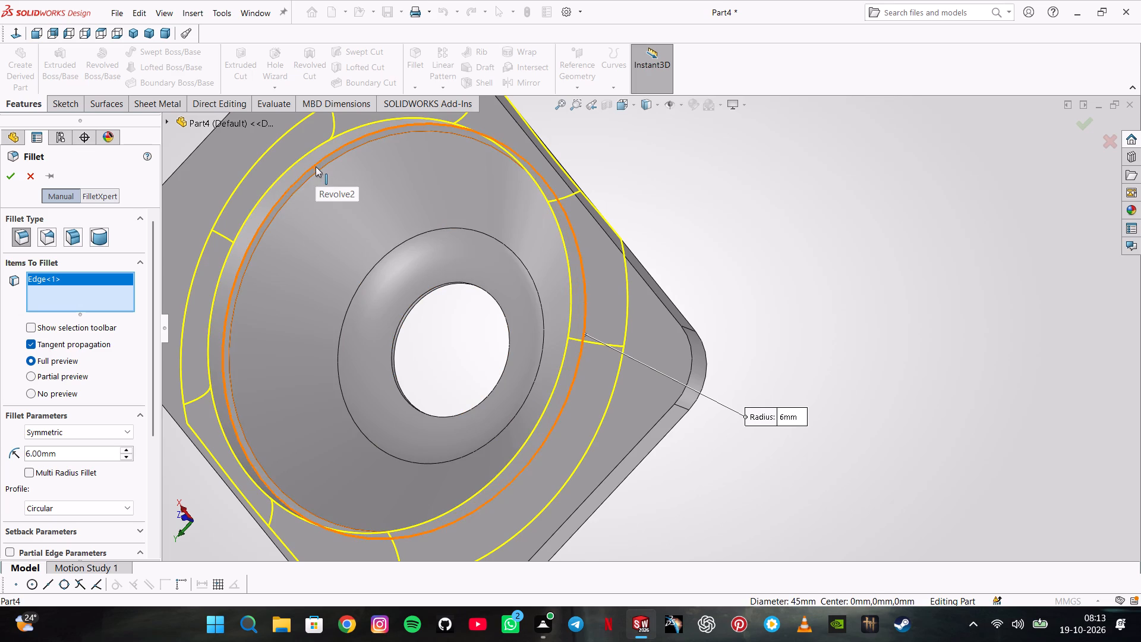
click(13, 177)
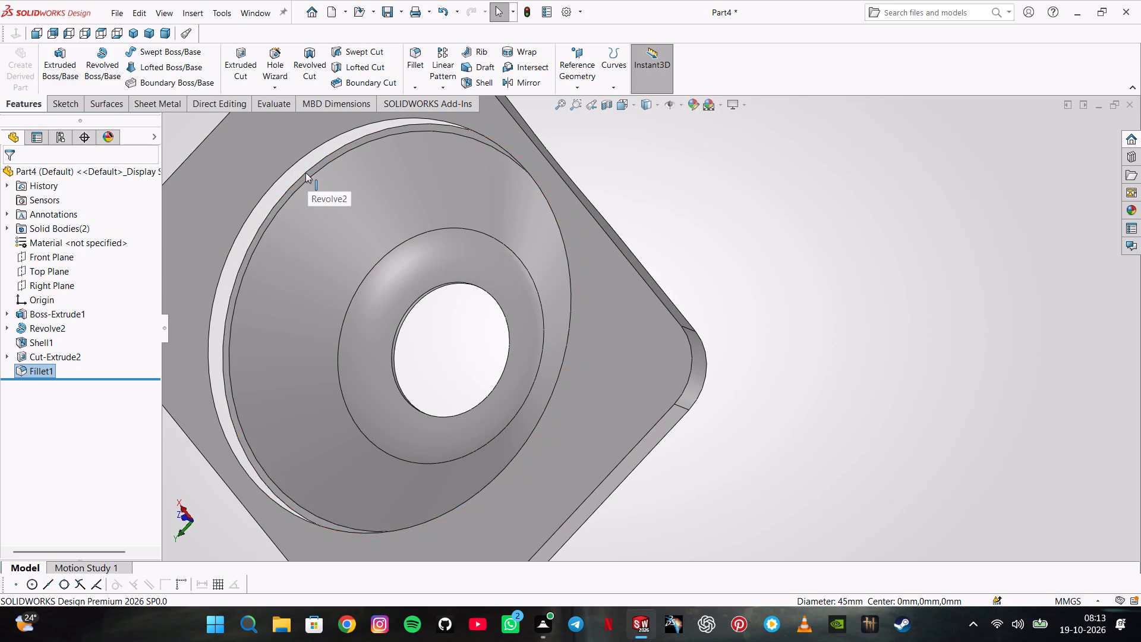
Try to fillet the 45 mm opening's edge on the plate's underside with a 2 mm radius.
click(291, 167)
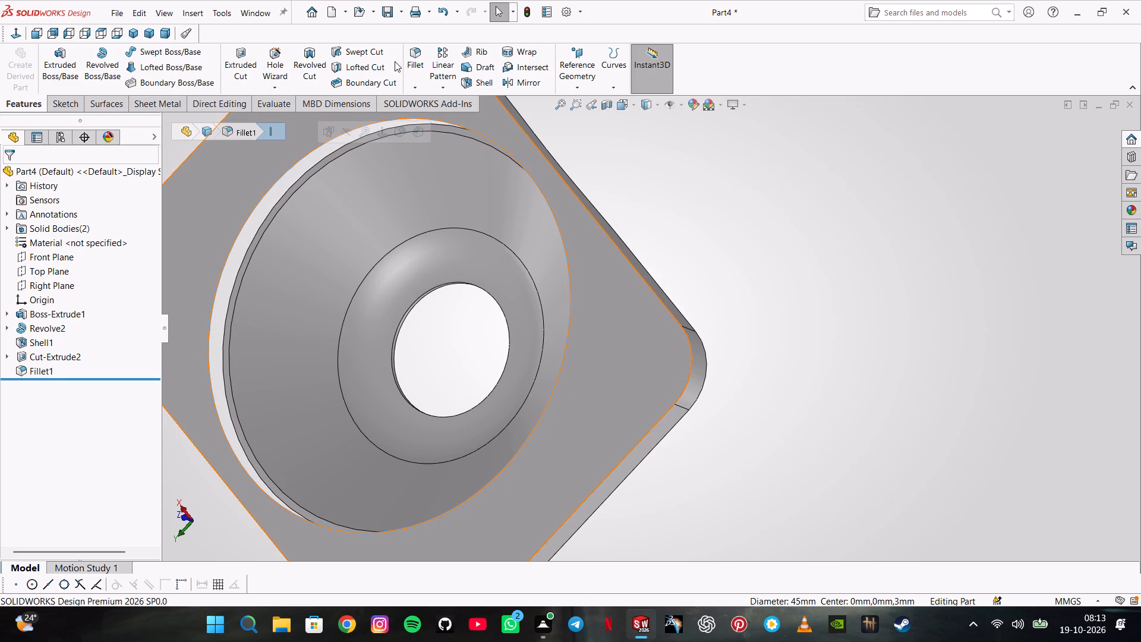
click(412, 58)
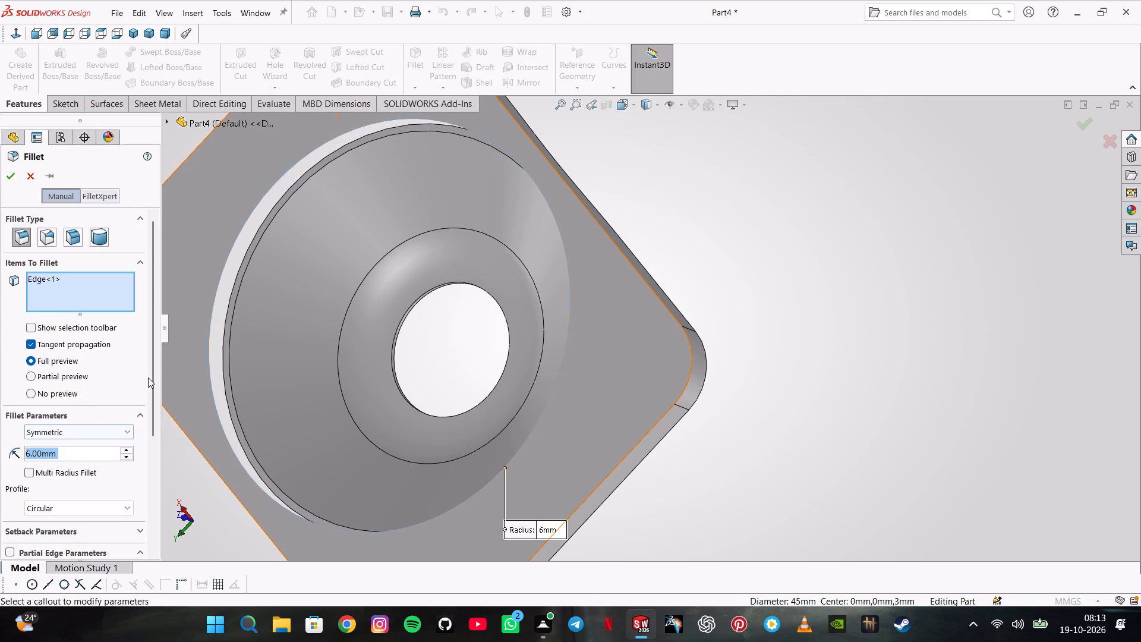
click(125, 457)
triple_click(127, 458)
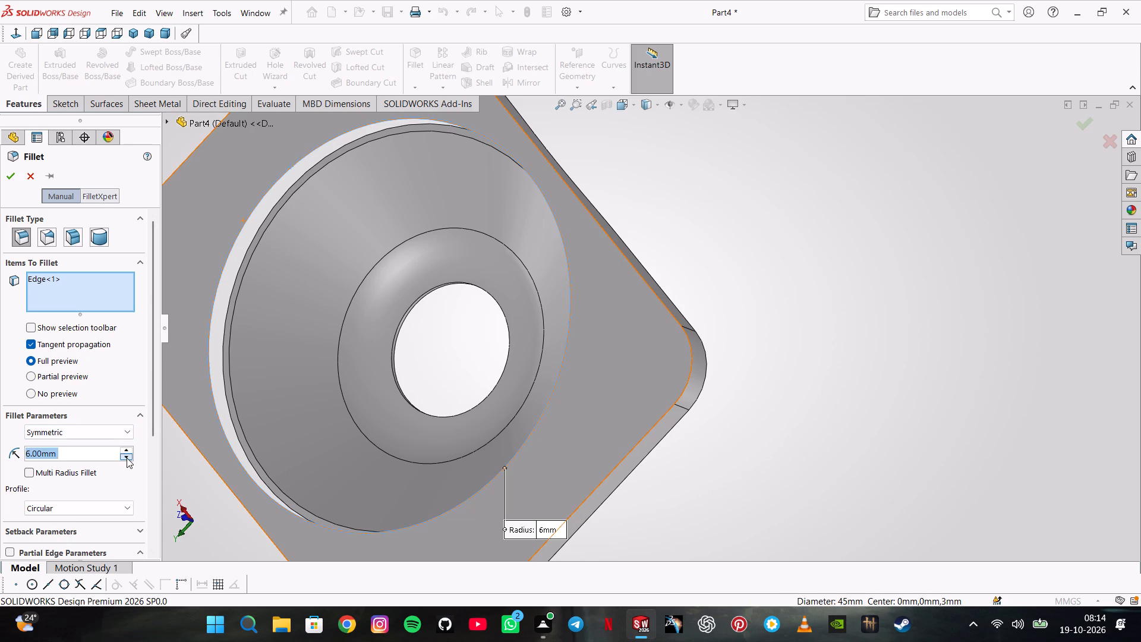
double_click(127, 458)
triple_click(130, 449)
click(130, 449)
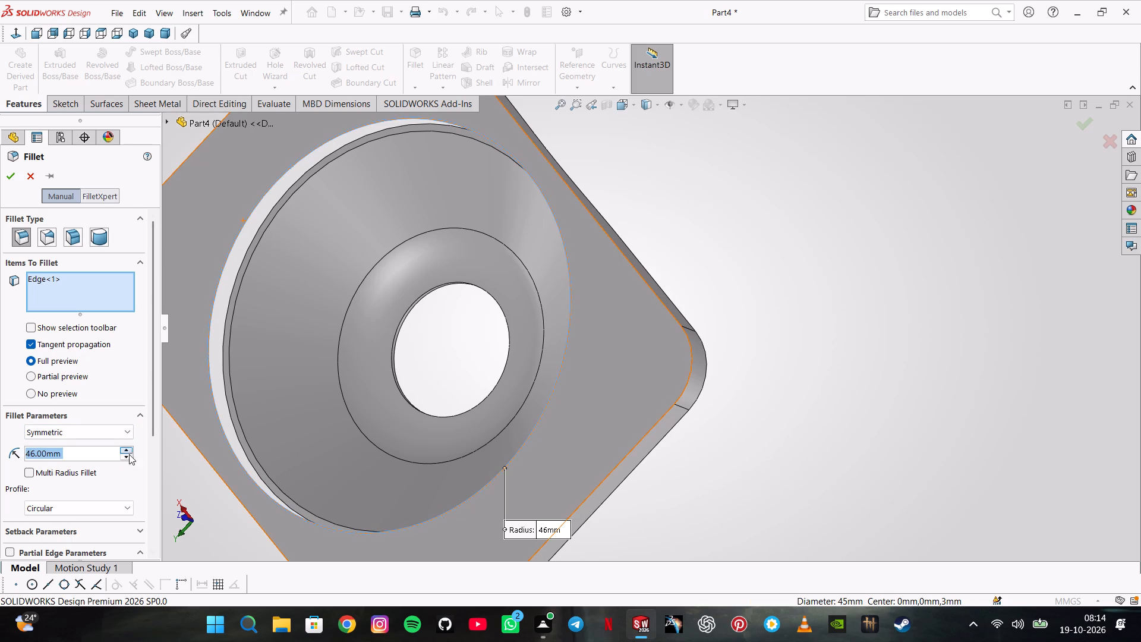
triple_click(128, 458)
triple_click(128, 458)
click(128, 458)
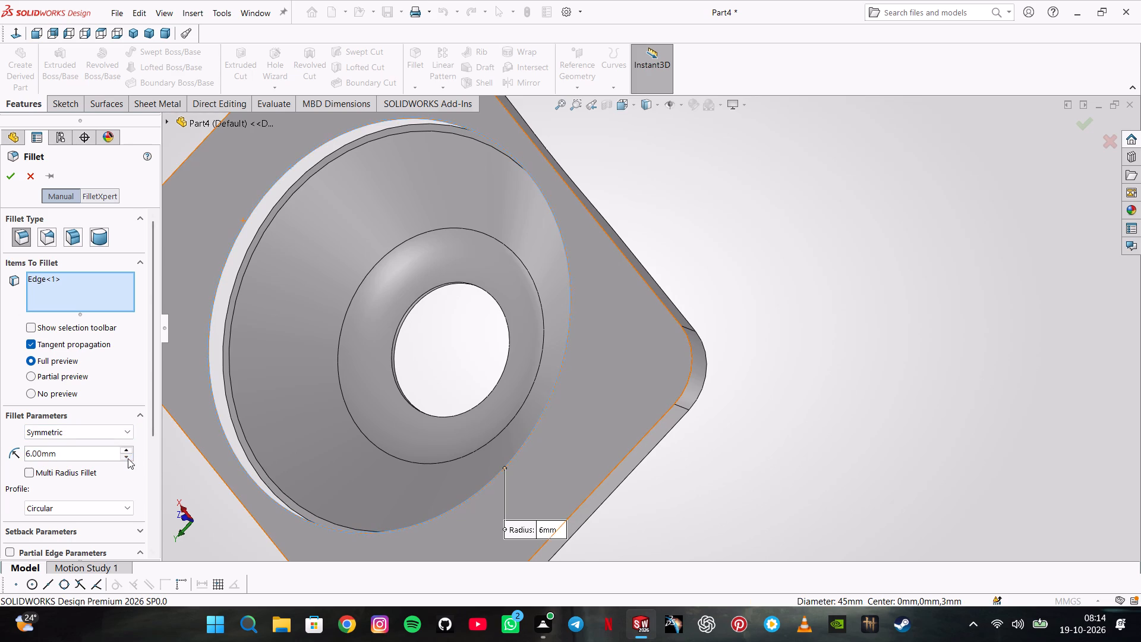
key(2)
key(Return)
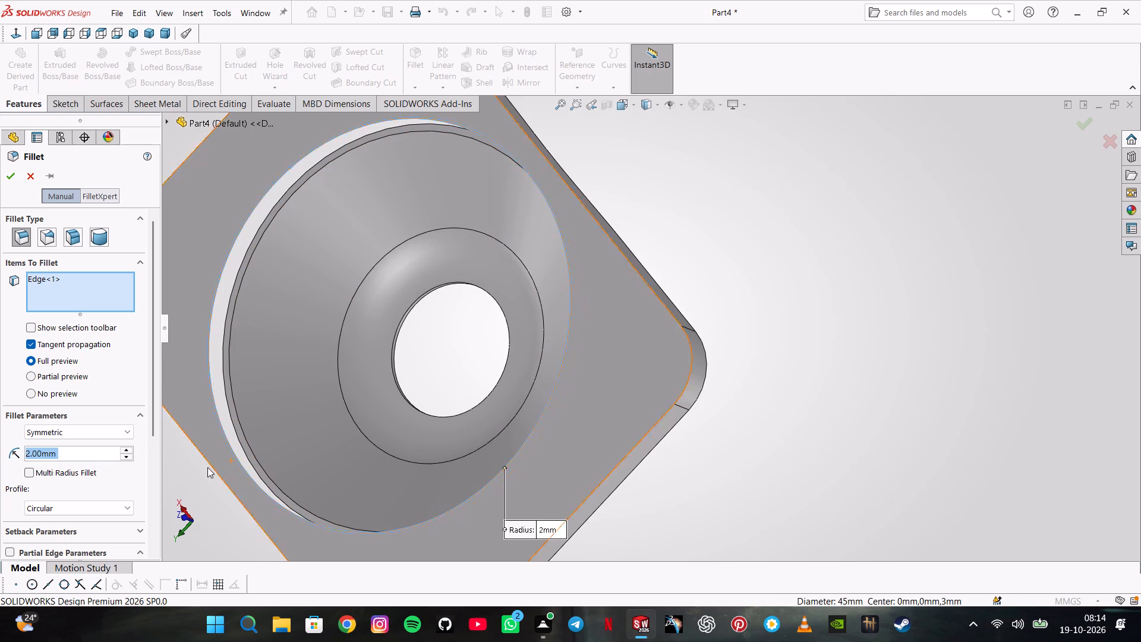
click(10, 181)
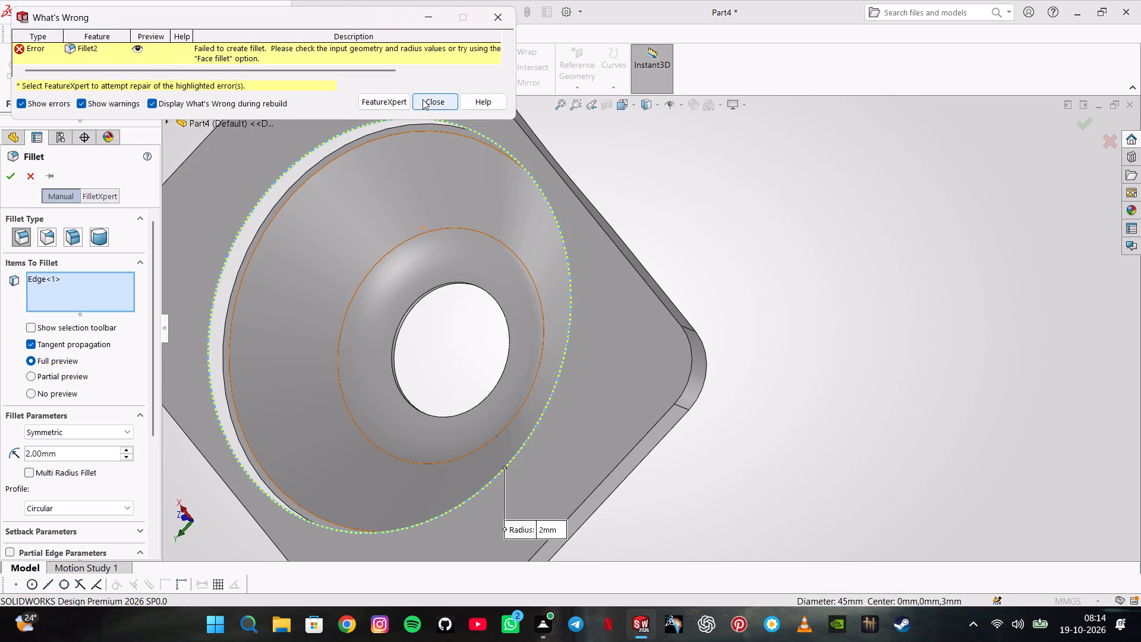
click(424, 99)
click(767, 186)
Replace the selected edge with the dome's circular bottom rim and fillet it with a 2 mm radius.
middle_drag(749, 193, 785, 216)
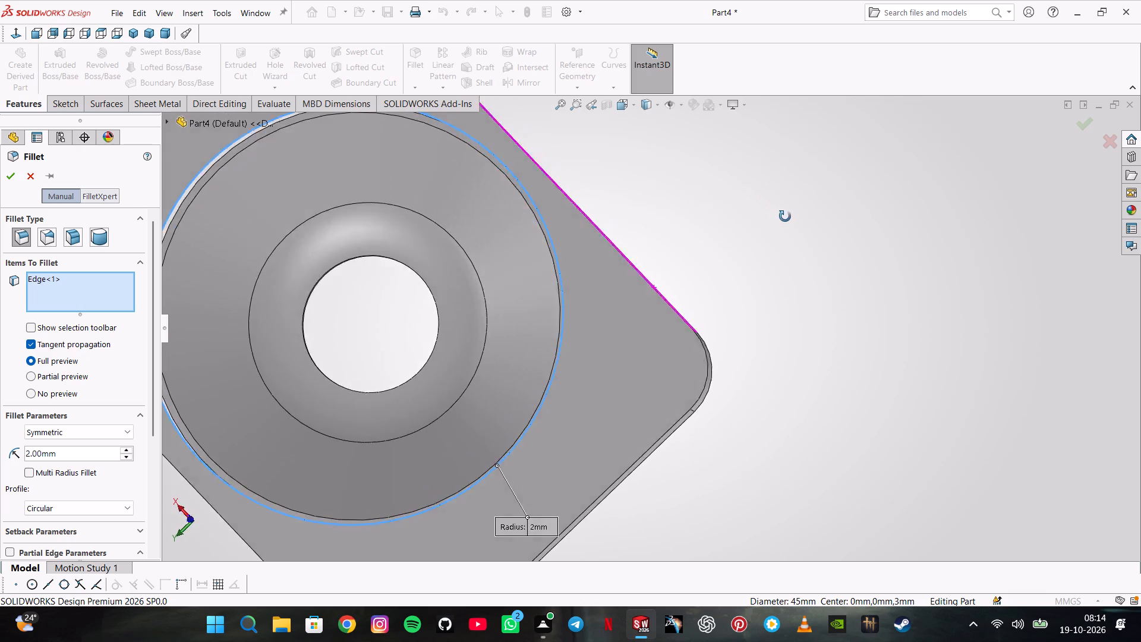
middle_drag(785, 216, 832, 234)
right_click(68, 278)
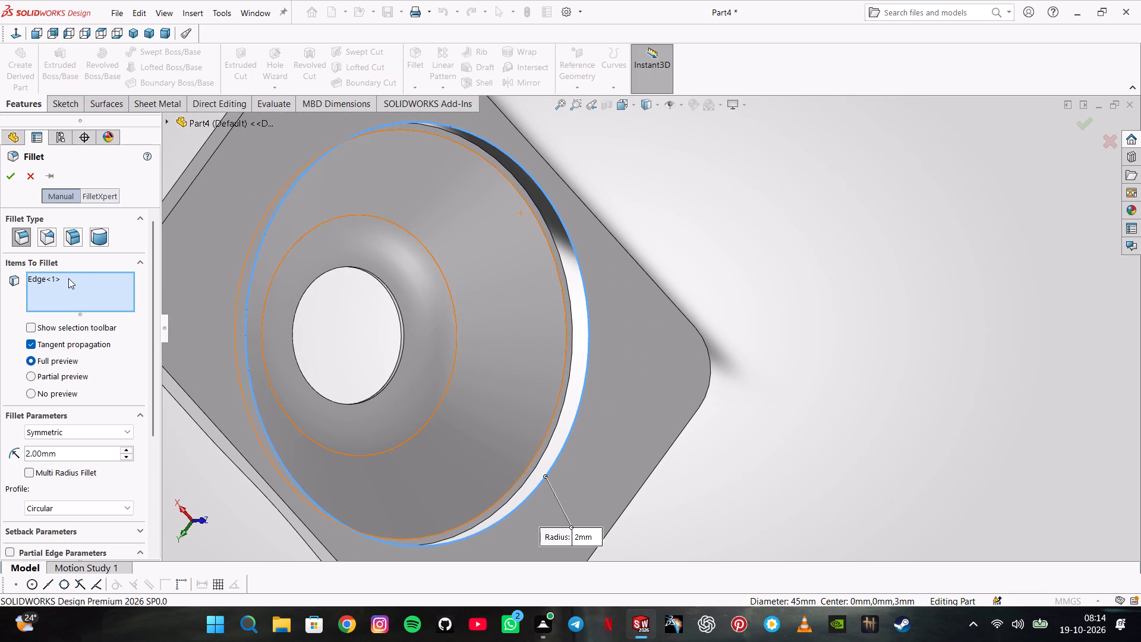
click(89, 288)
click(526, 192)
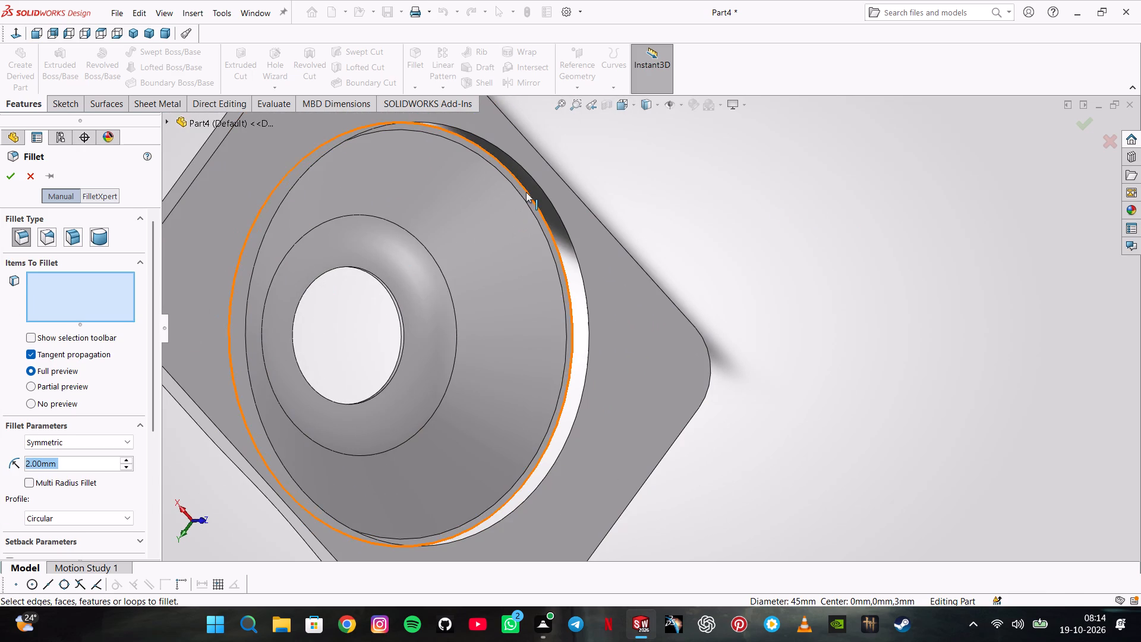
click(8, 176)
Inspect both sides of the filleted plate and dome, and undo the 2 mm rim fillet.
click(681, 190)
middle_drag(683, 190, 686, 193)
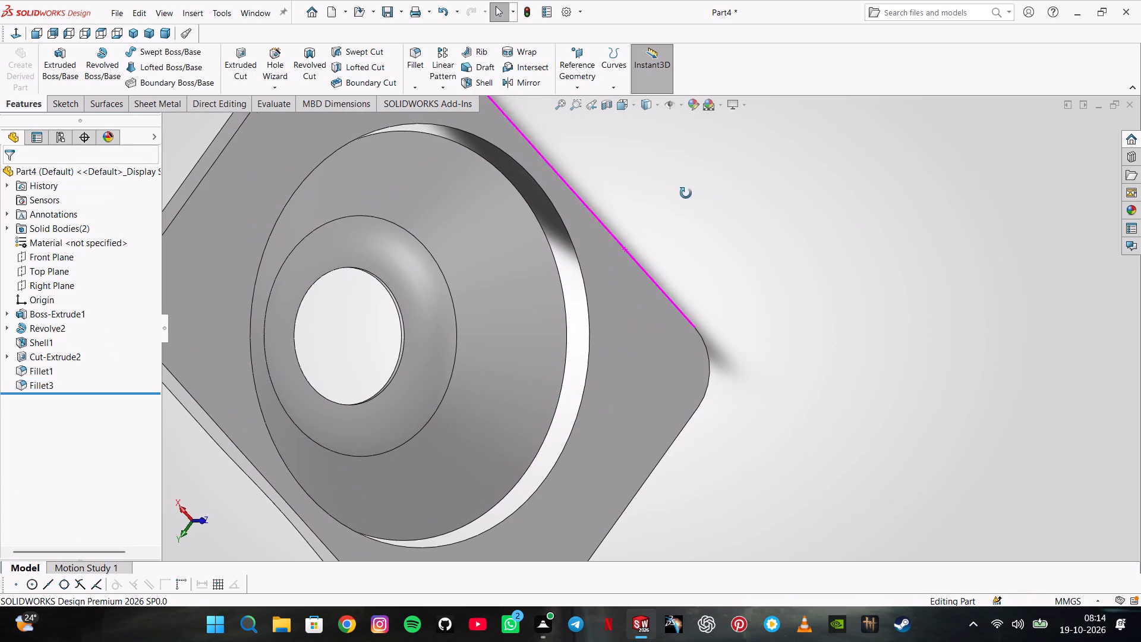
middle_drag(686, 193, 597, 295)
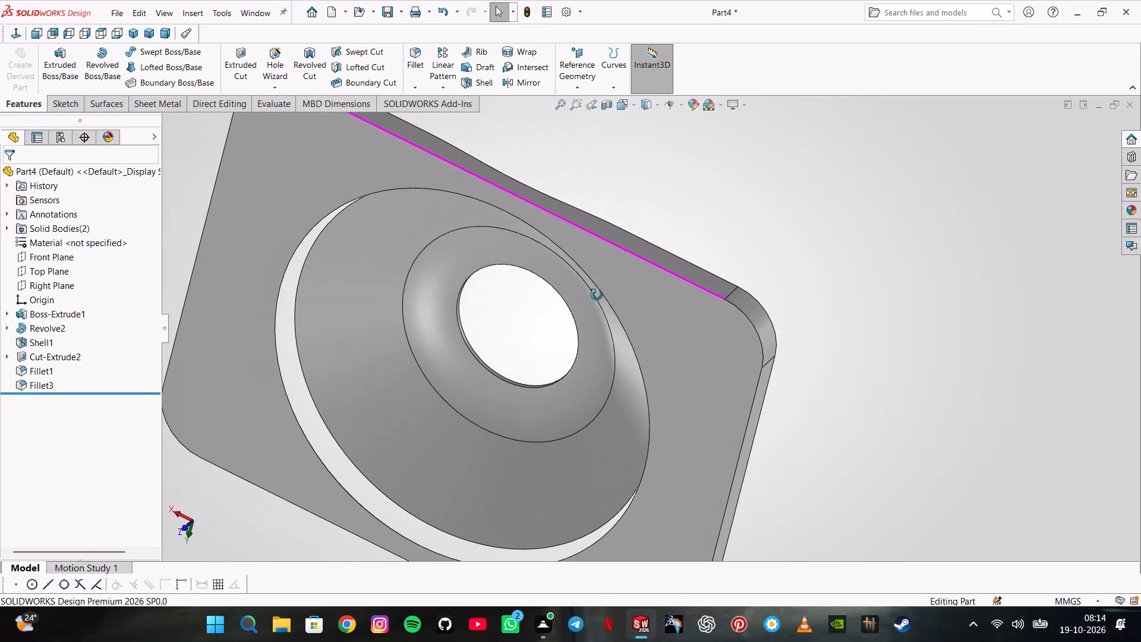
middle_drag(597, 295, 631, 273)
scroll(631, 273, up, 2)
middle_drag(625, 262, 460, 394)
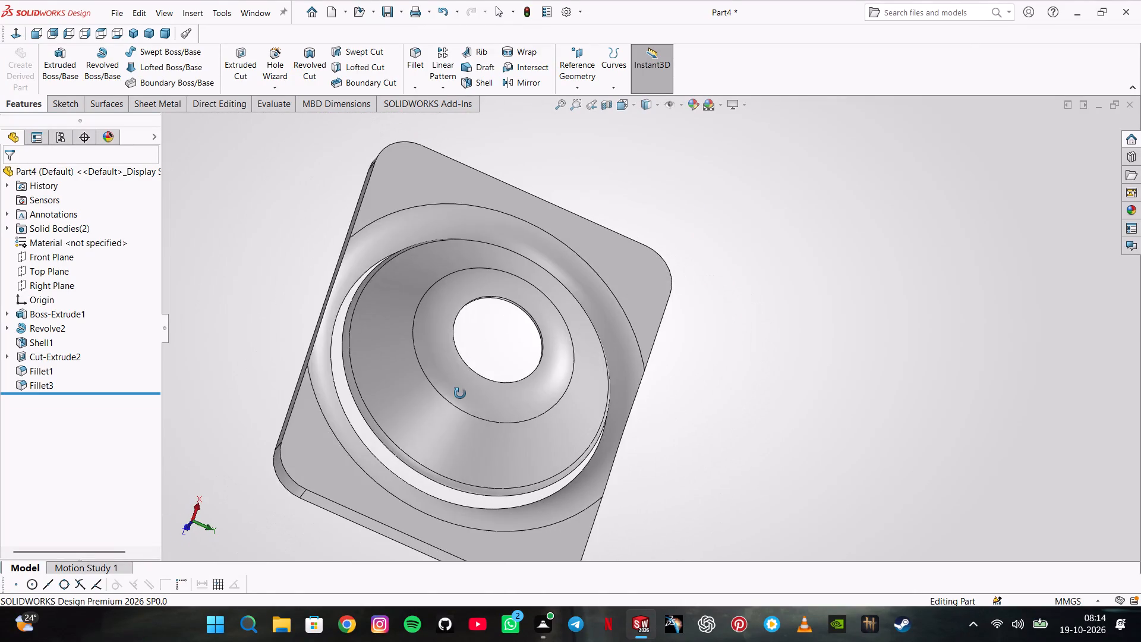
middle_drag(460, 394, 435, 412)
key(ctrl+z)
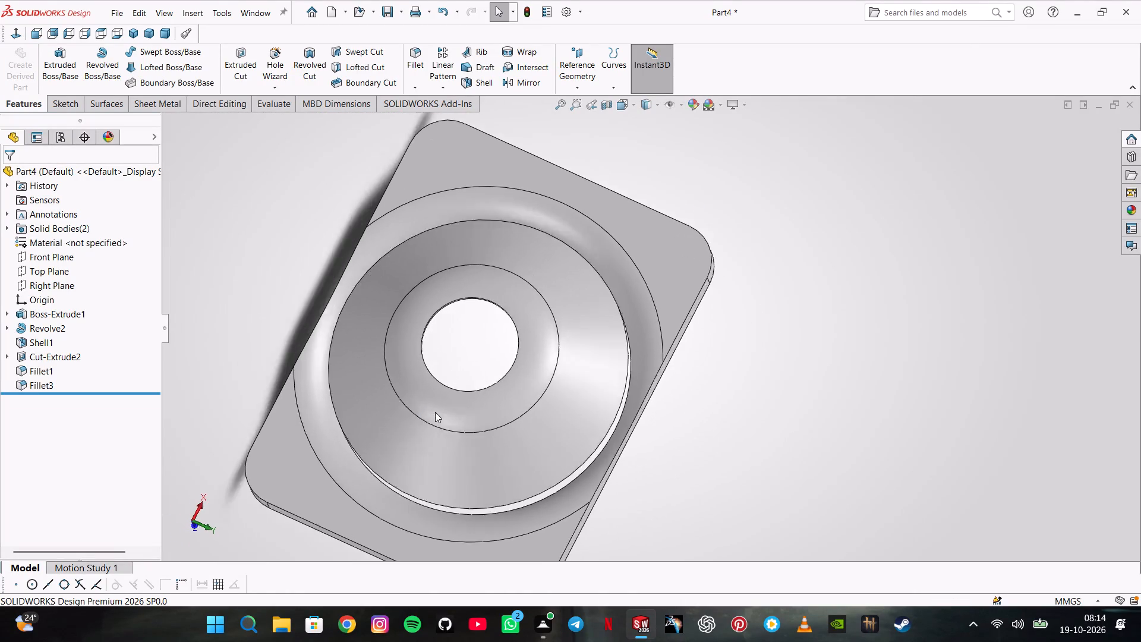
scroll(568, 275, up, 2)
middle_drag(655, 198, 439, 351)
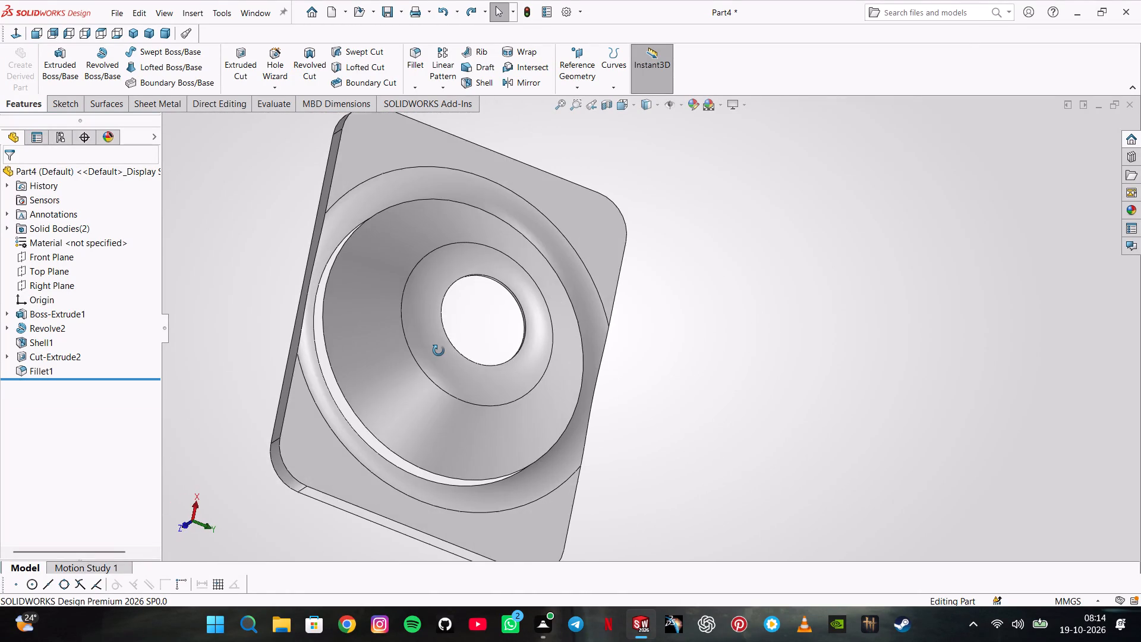
Undo the 6 mm fillet on the plate's 45 mm circular opening edge.
middle_drag(439, 351, 415, 364)
key(ctrl+z)
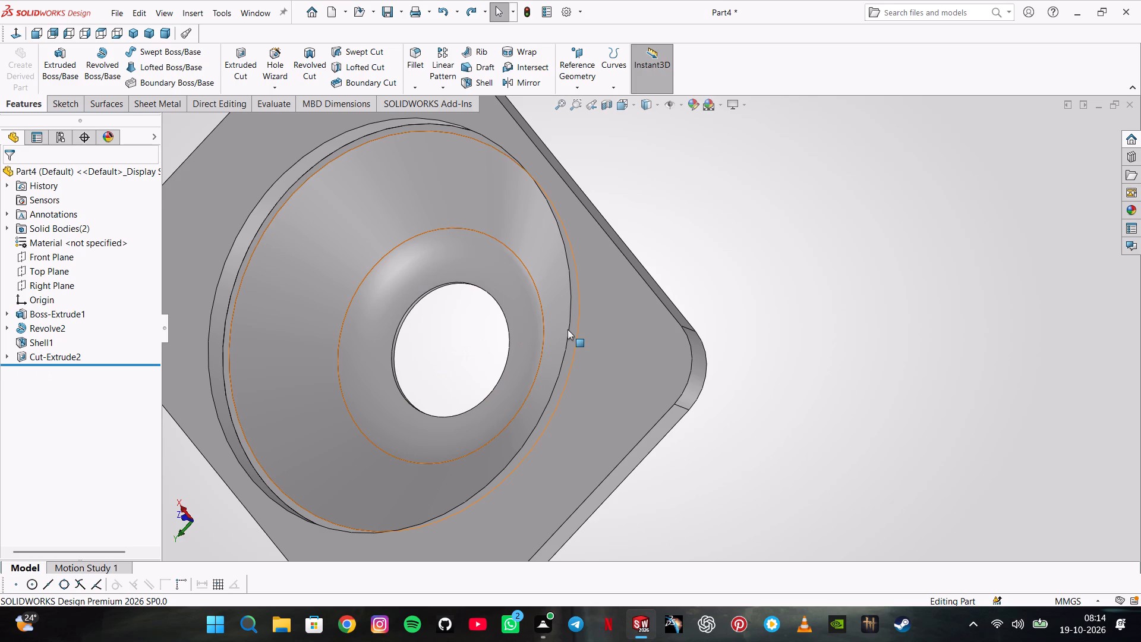
Edit the plate's base sketch and set the central circle's diameter to 14 mm.
middle_drag(617, 256, 536, 279)
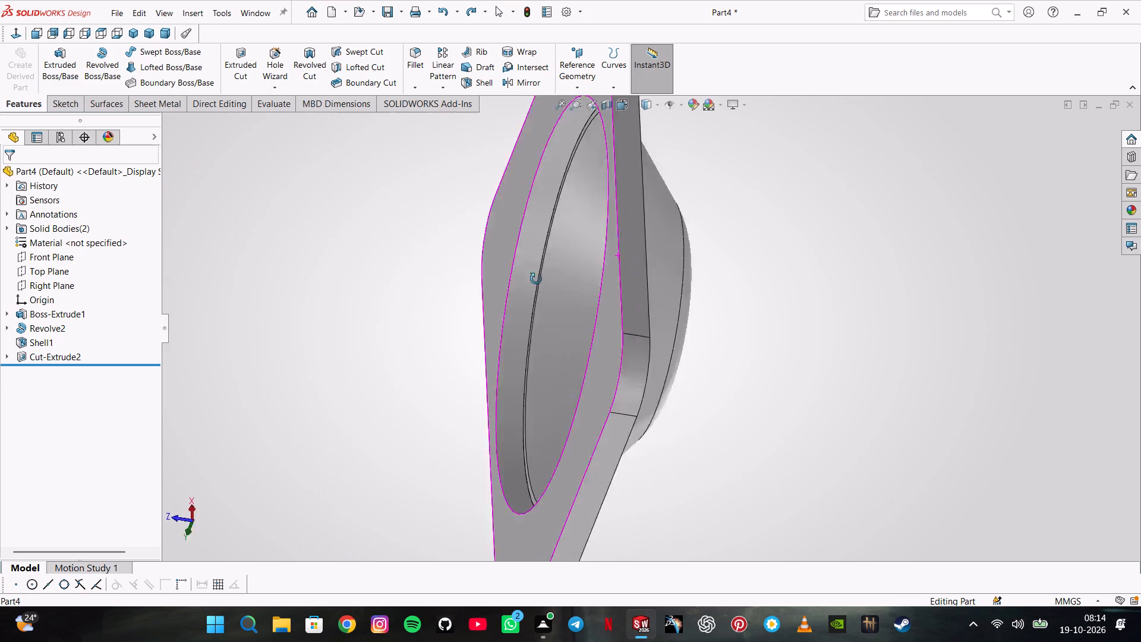
middle_drag(536, 279, 517, 283)
scroll(517, 283, up, 1)
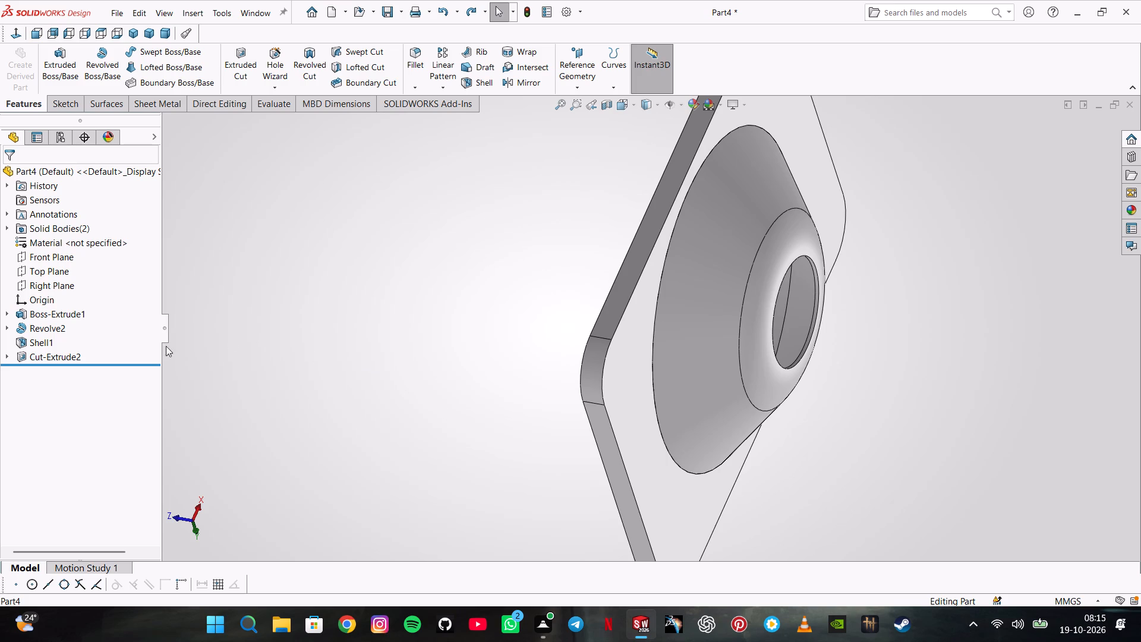
click(46, 309)
click(72, 273)
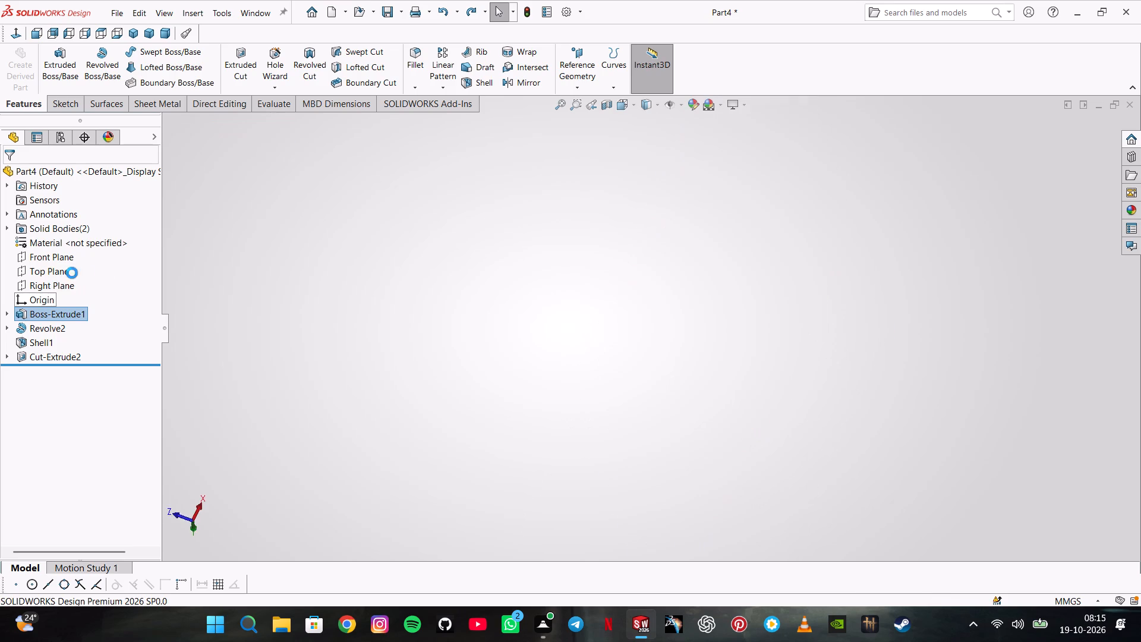
scroll(557, 187, up, 3)
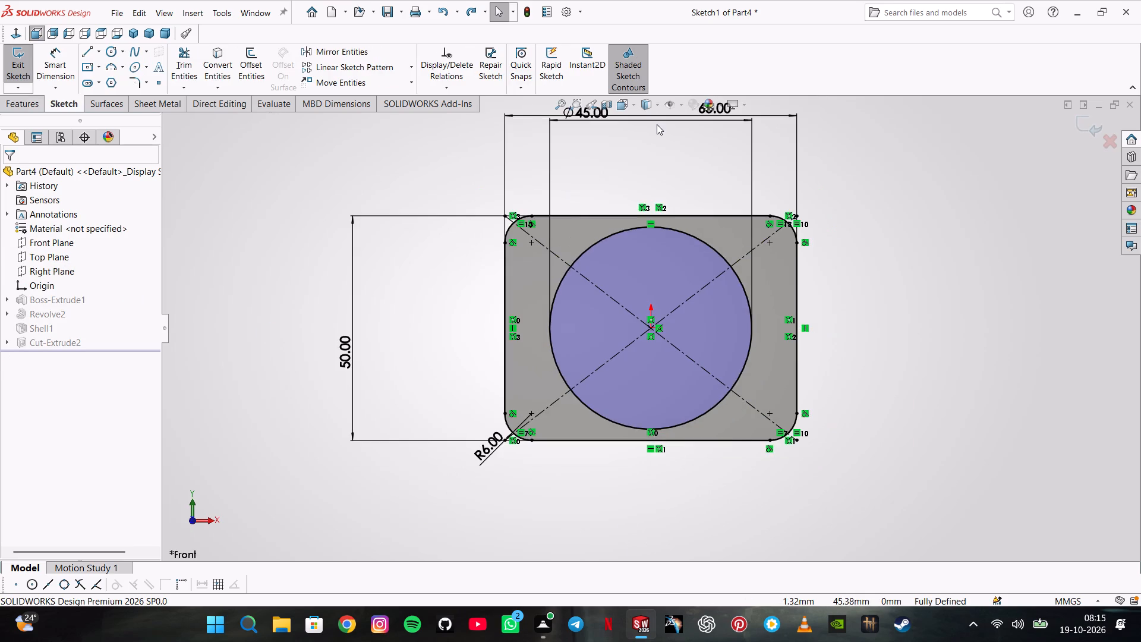
scroll(657, 124, up, 1)
drag(594, 146, 621, 177)
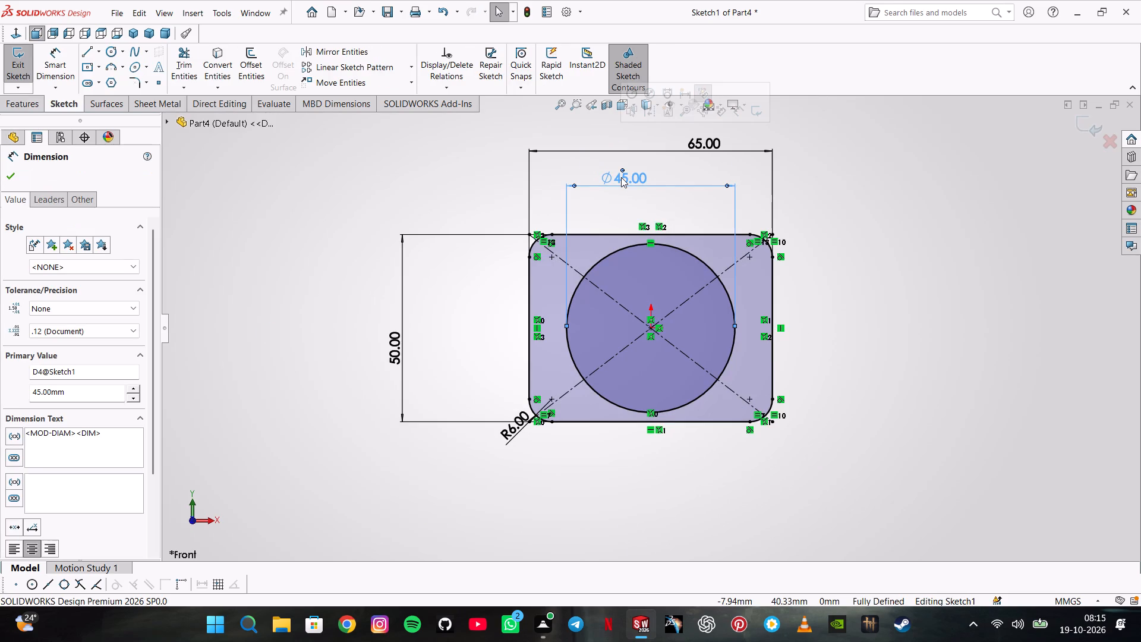
double_click(621, 177)
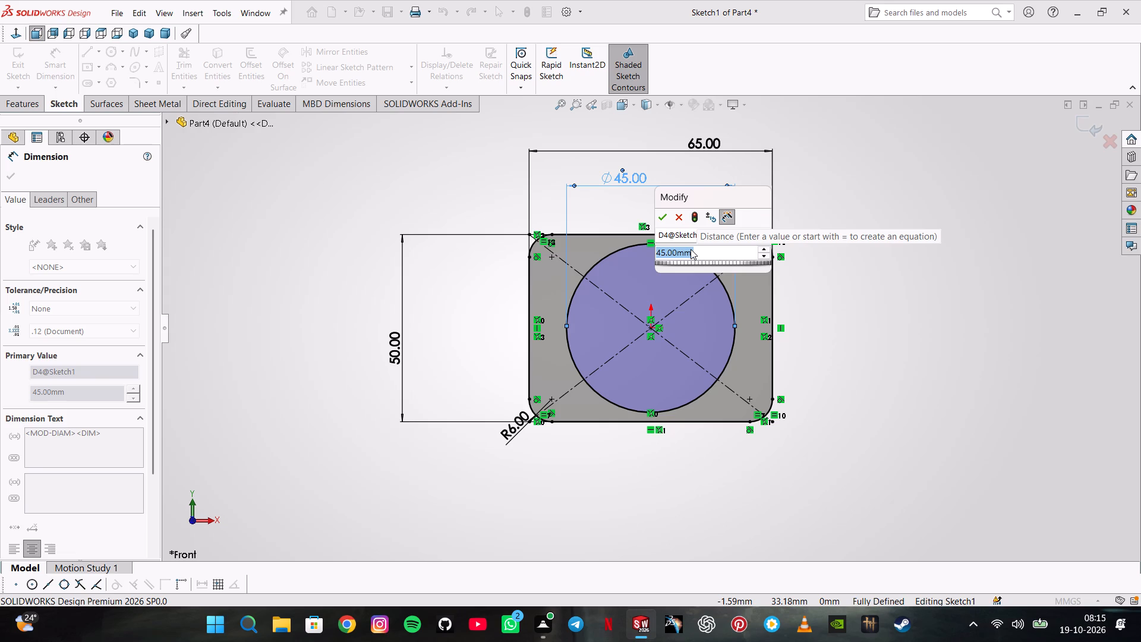
text(14)
key(Return)
key(Return)
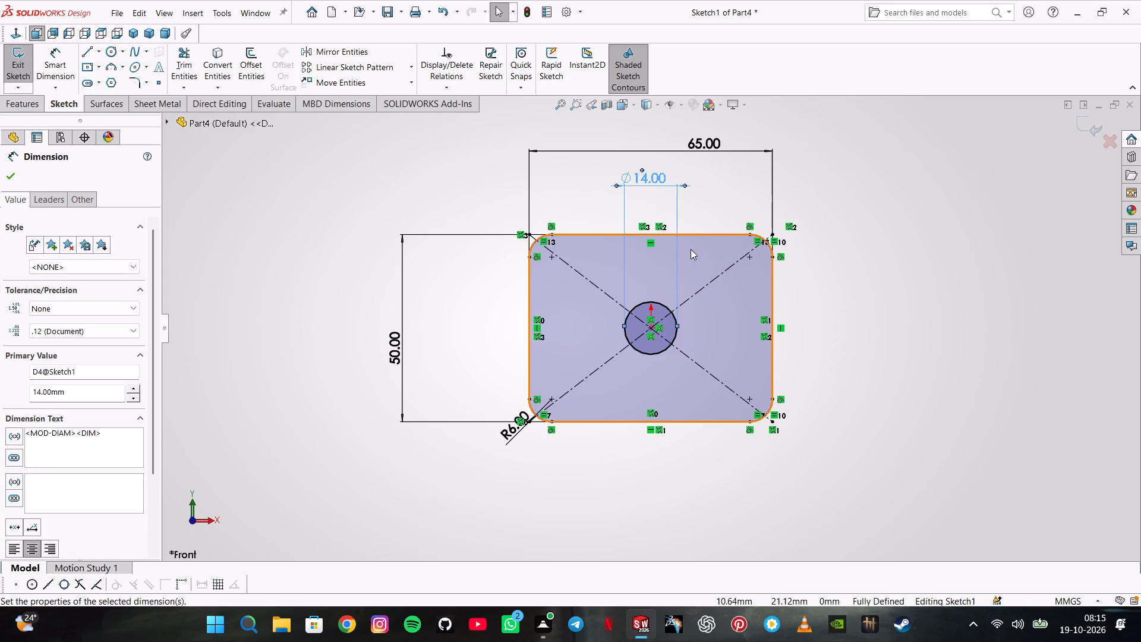
click(12, 68)
Edit the dome's shell feature and set its wall thickness to 3 mm.
middle_drag(484, 272, 374, 515)
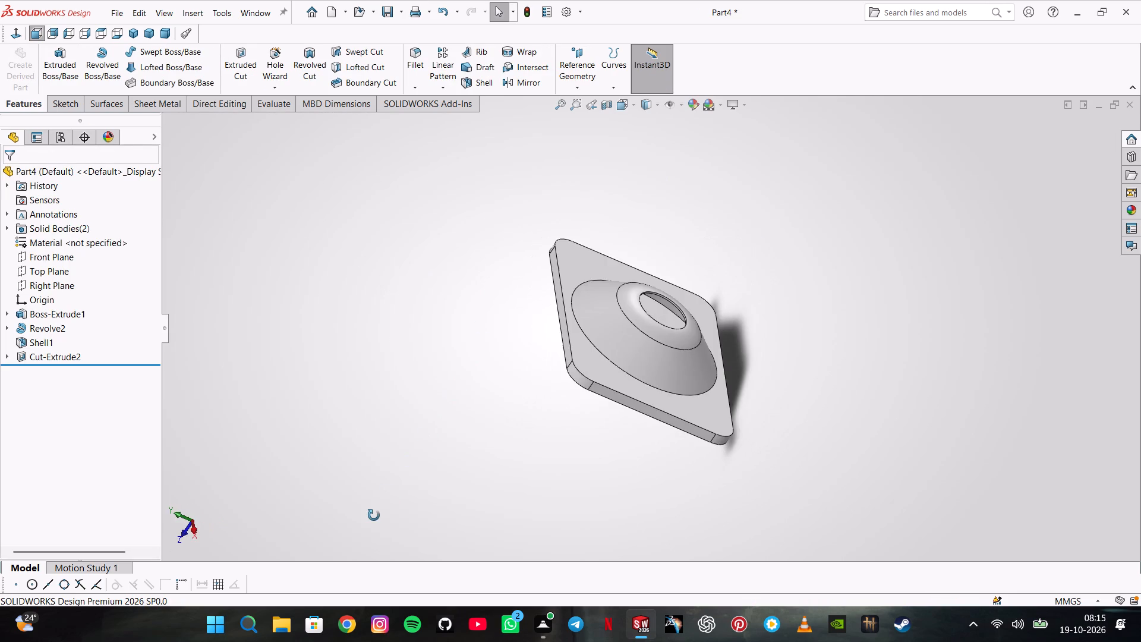
middle_drag(374, 515, 406, 609)
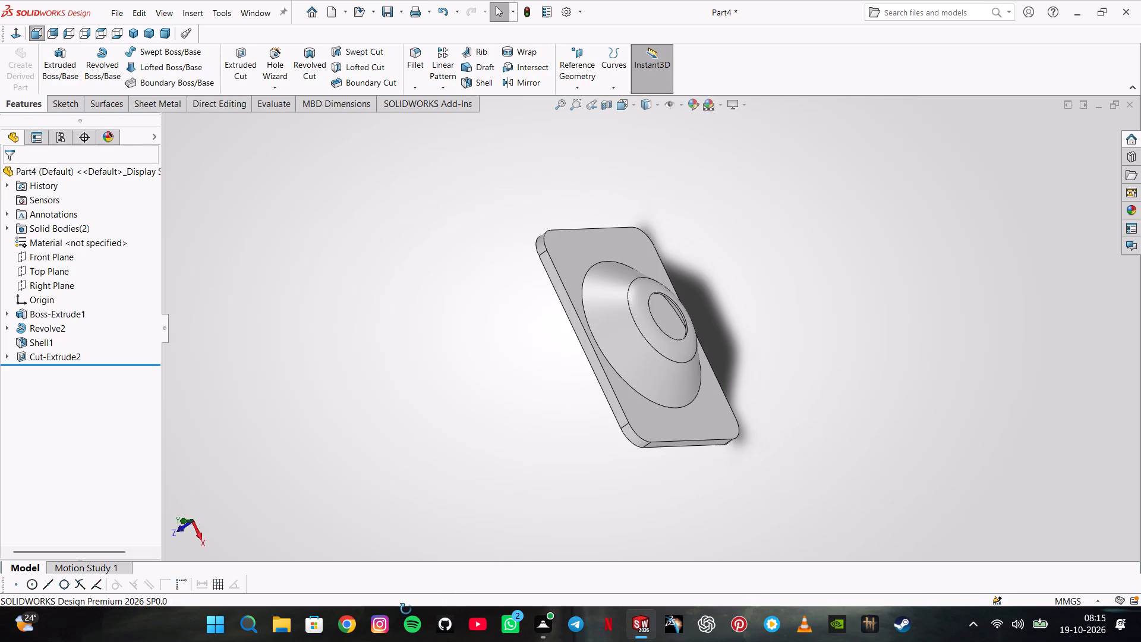
middle_drag(406, 609, 489, 503)
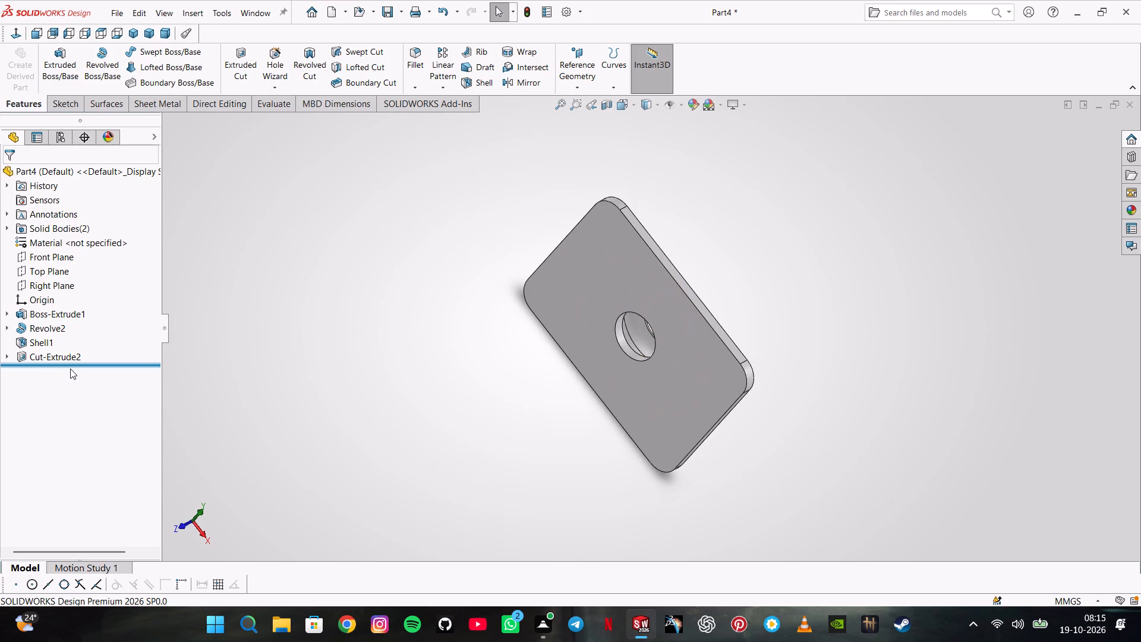
click(76, 351)
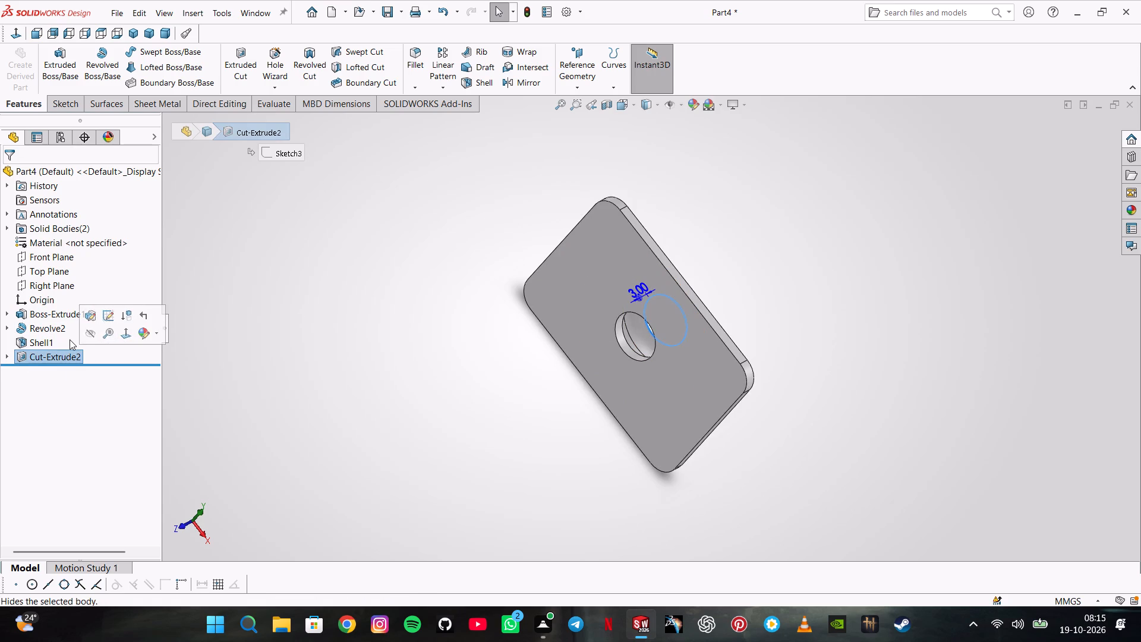
click(71, 391)
click(46, 345)
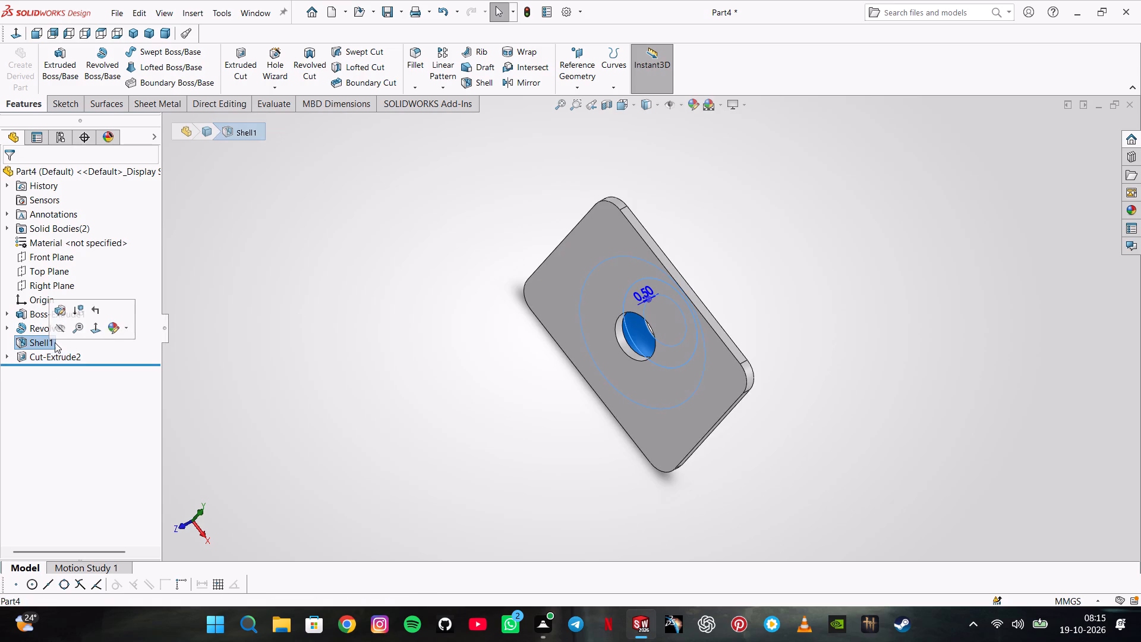
click(384, 254)
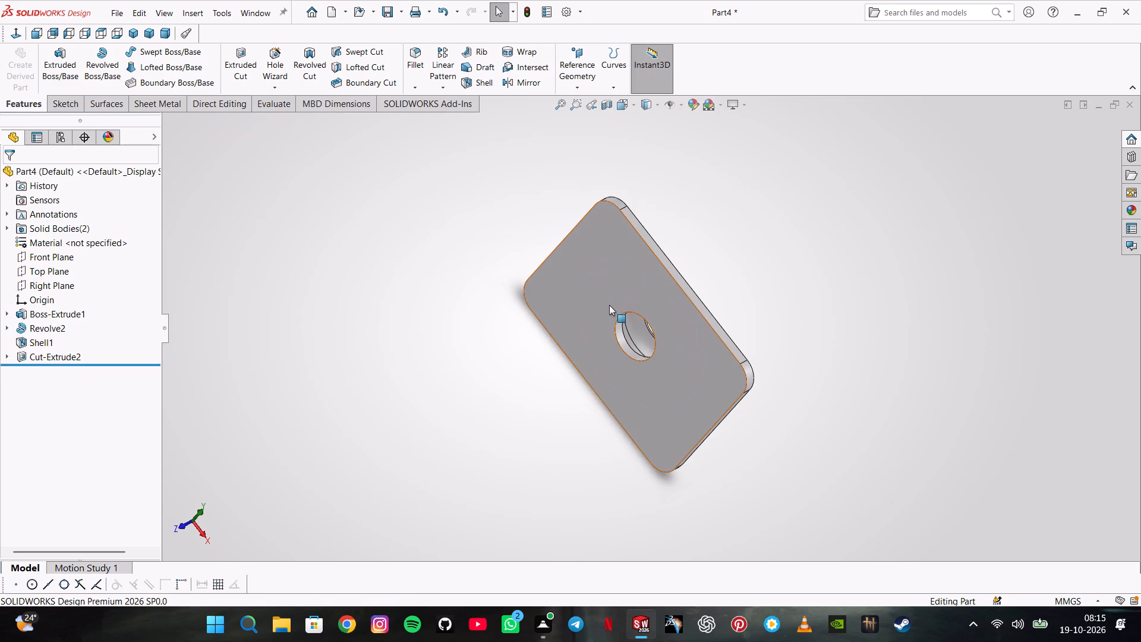
click(46, 343)
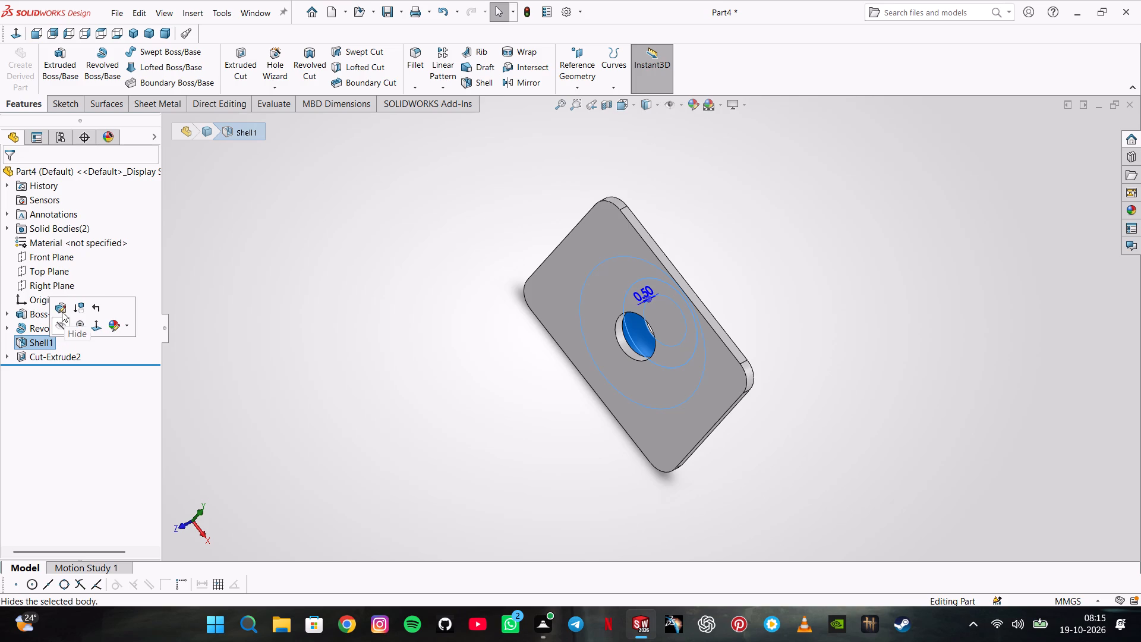
click(61, 303)
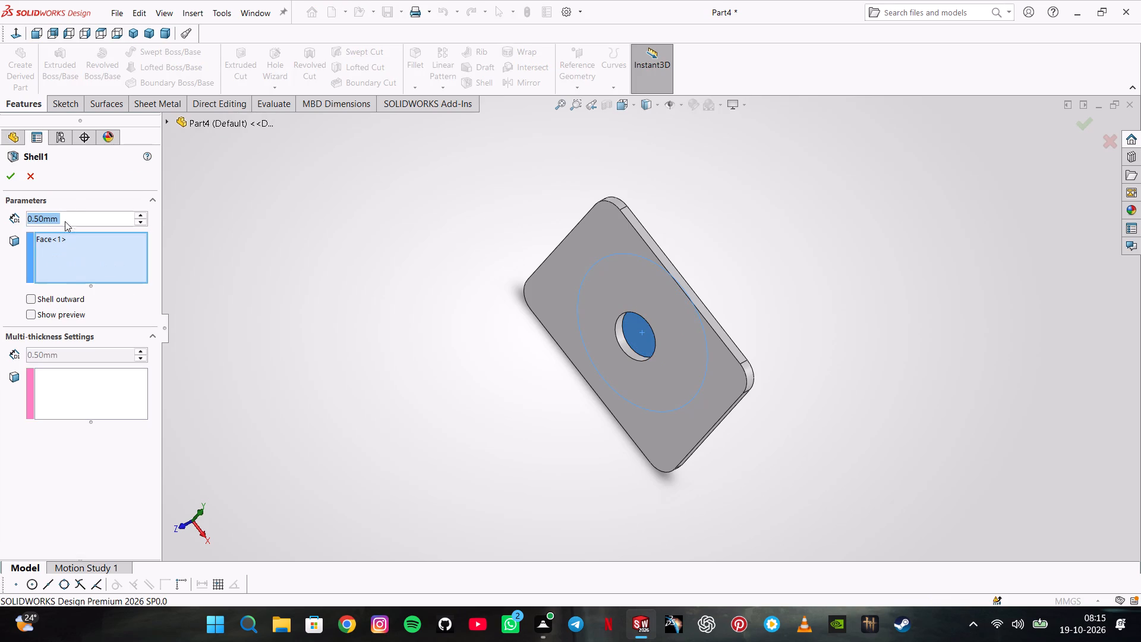
key(2)
key(Return)
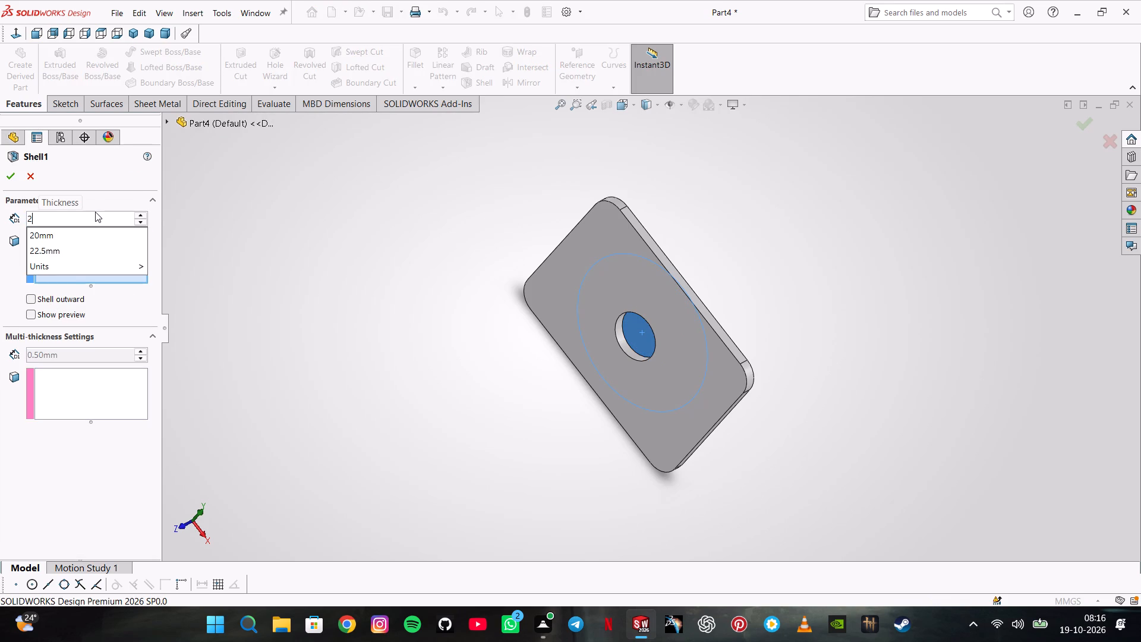
key(3)
key(Return)
key(Return)
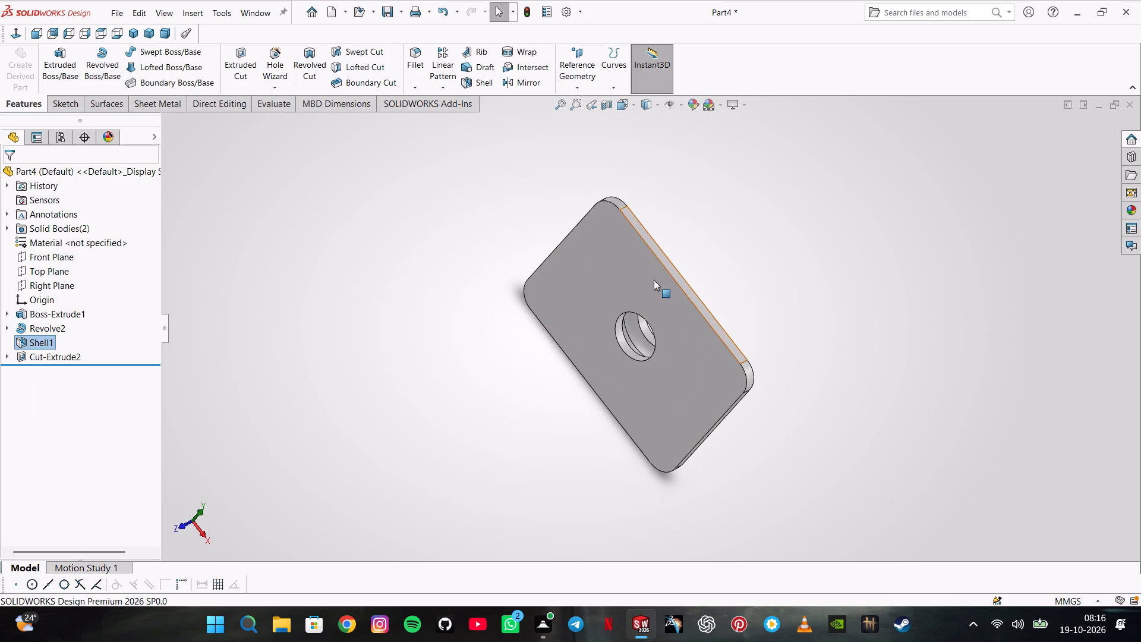
Sketch a circle centred on the origin on the plate's flat underside and dimension its diameter to 45 mm.
click(644, 293)
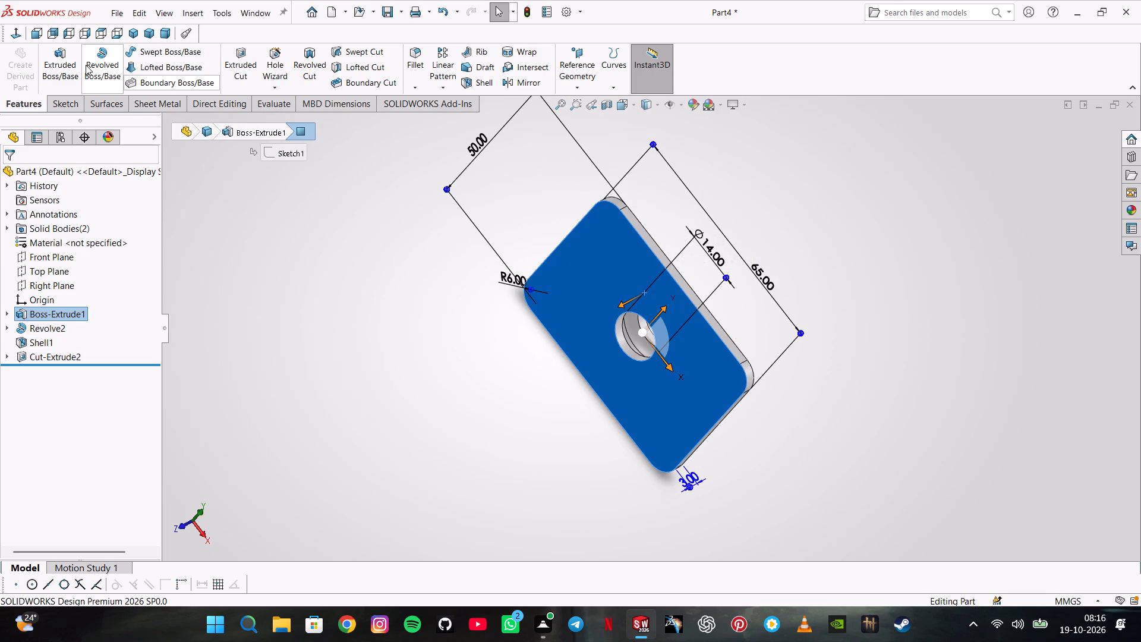
click(237, 64)
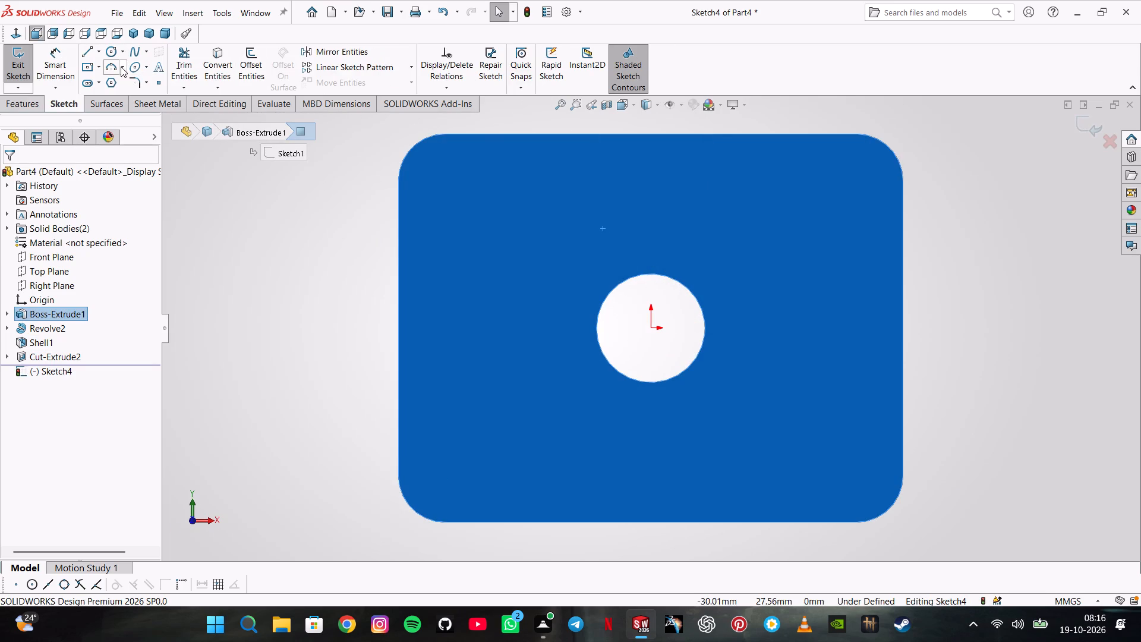
click(114, 58)
click(648, 326)
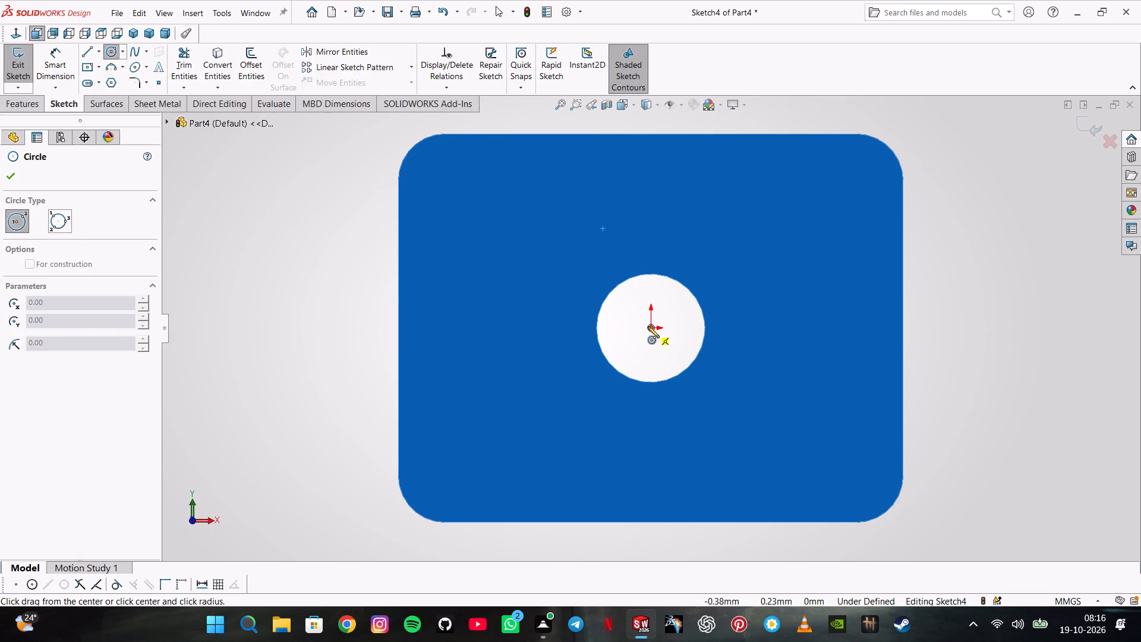
click(734, 416)
click(53, 56)
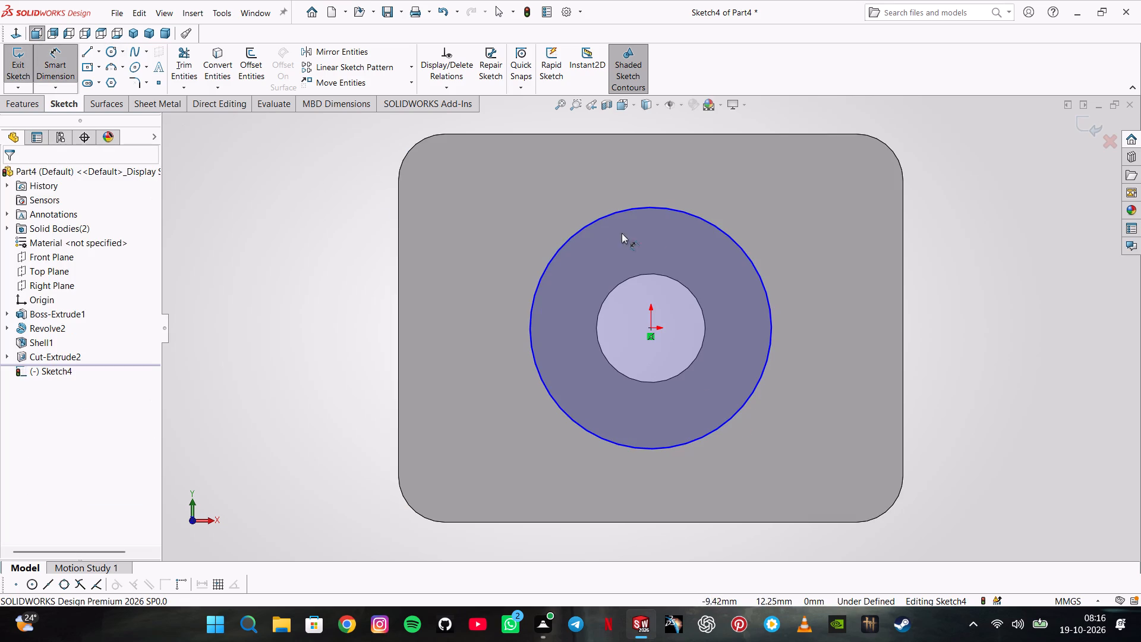
click(655, 211)
click(281, 224)
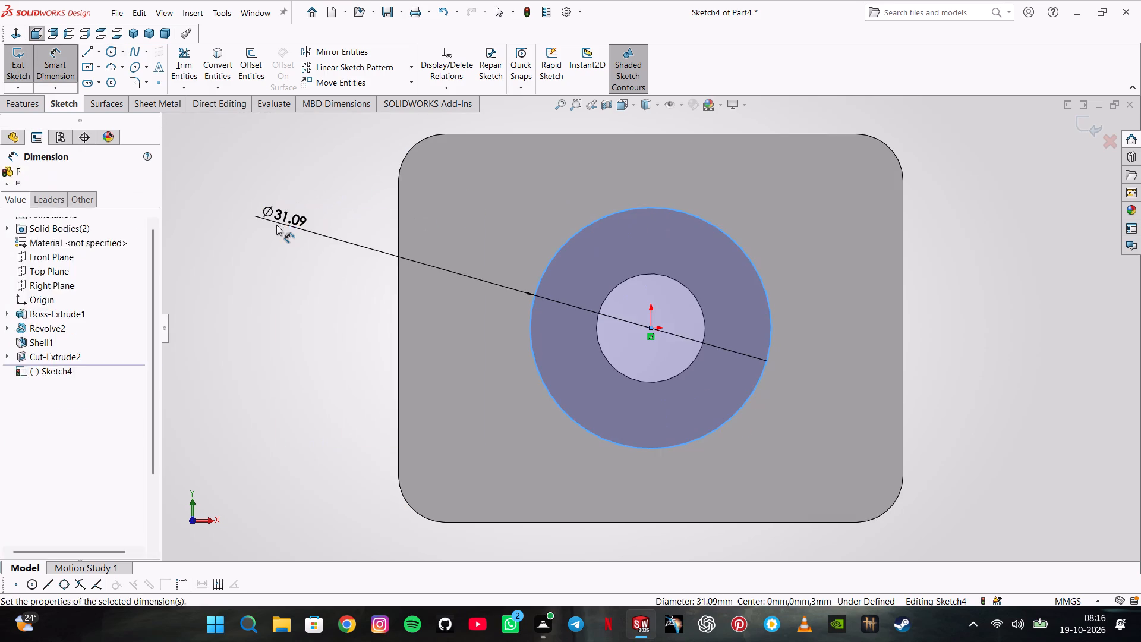
text(45)
key(Return)
key(Return)
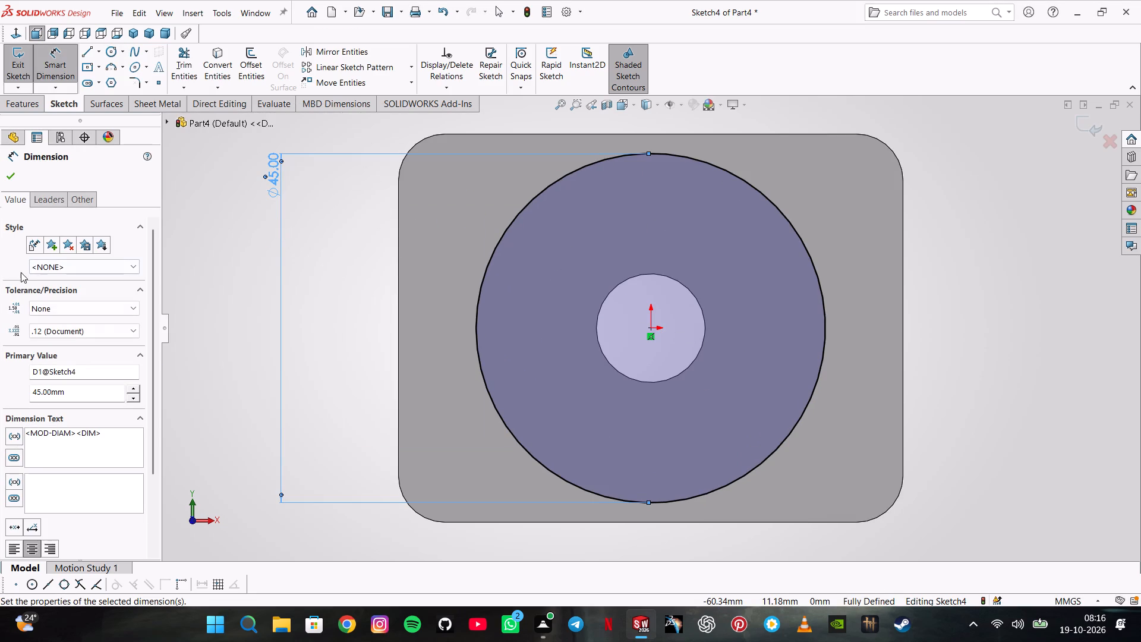
Cut the 45 mm circle 3 mm deep as a blind extruded cut into the part.
click(43, 105)
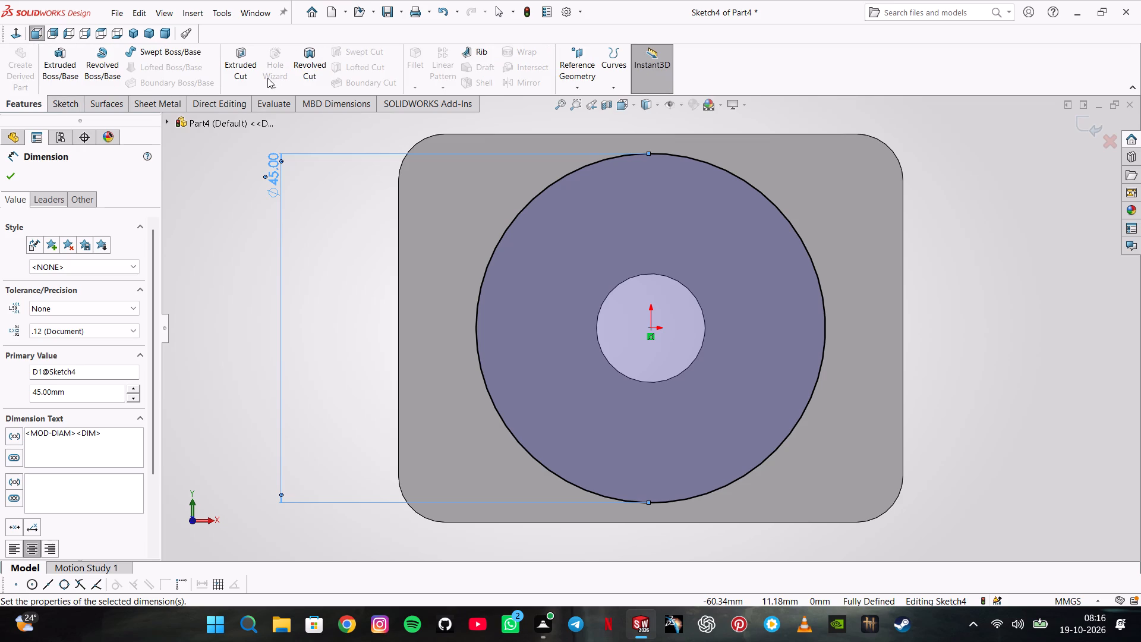
click(247, 71)
middle_drag(657, 239, 642, 248)
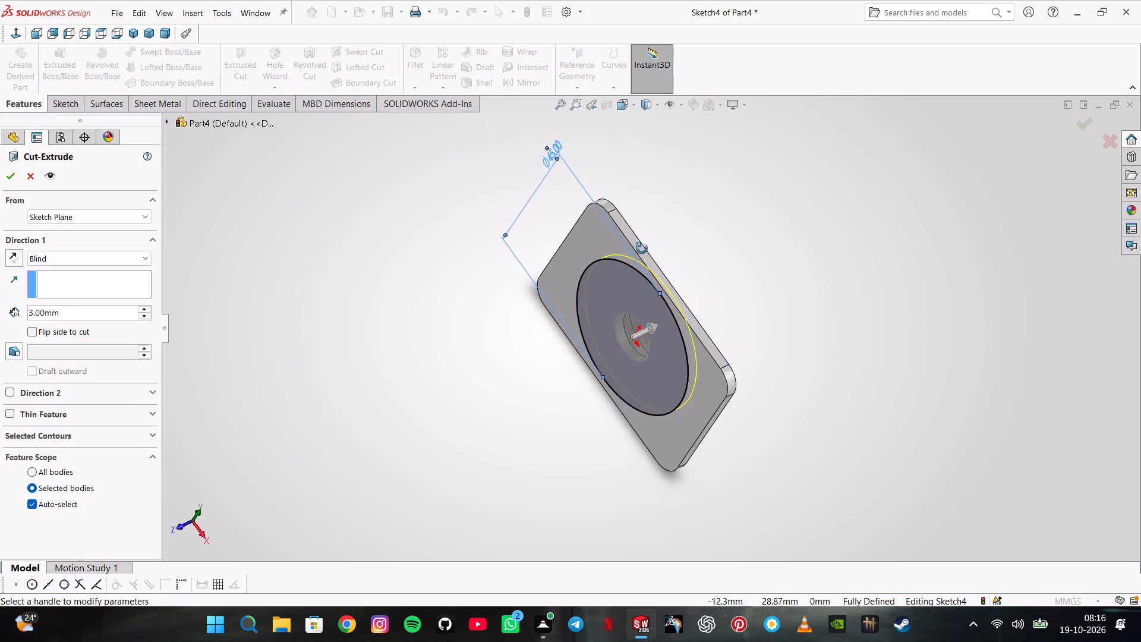
middle_drag(642, 248, 613, 284)
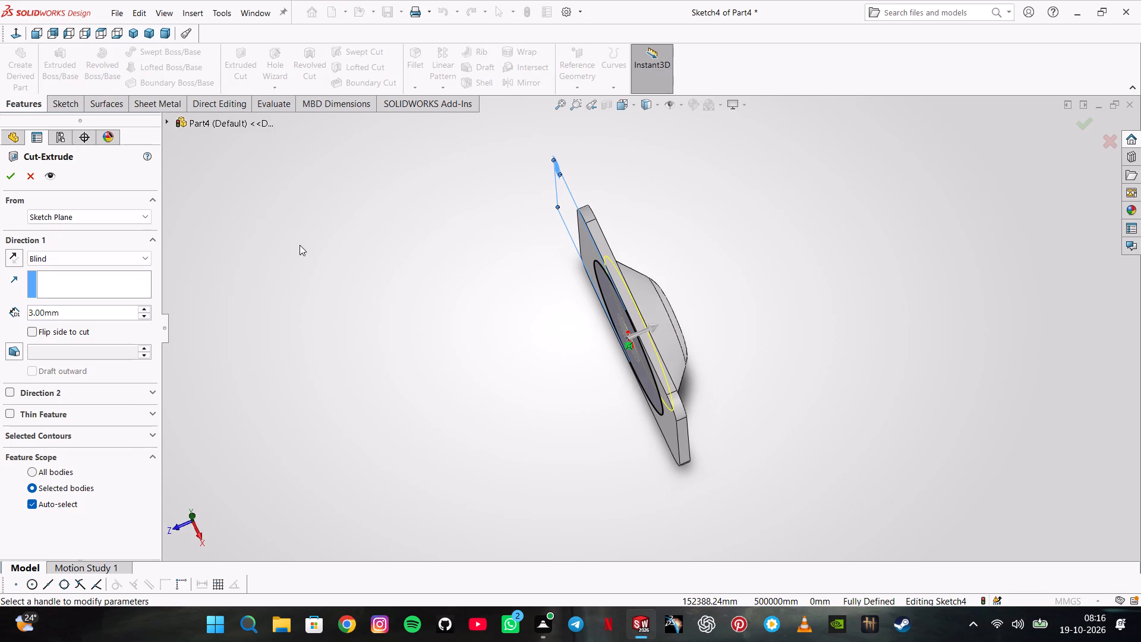
click(4, 179)
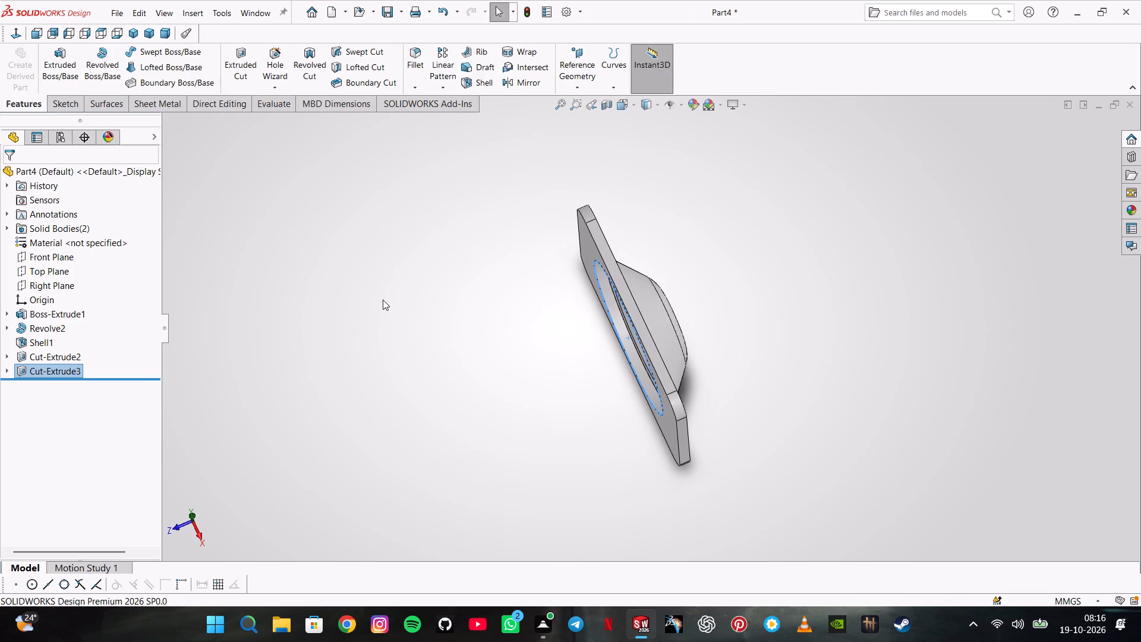
click(386, 300)
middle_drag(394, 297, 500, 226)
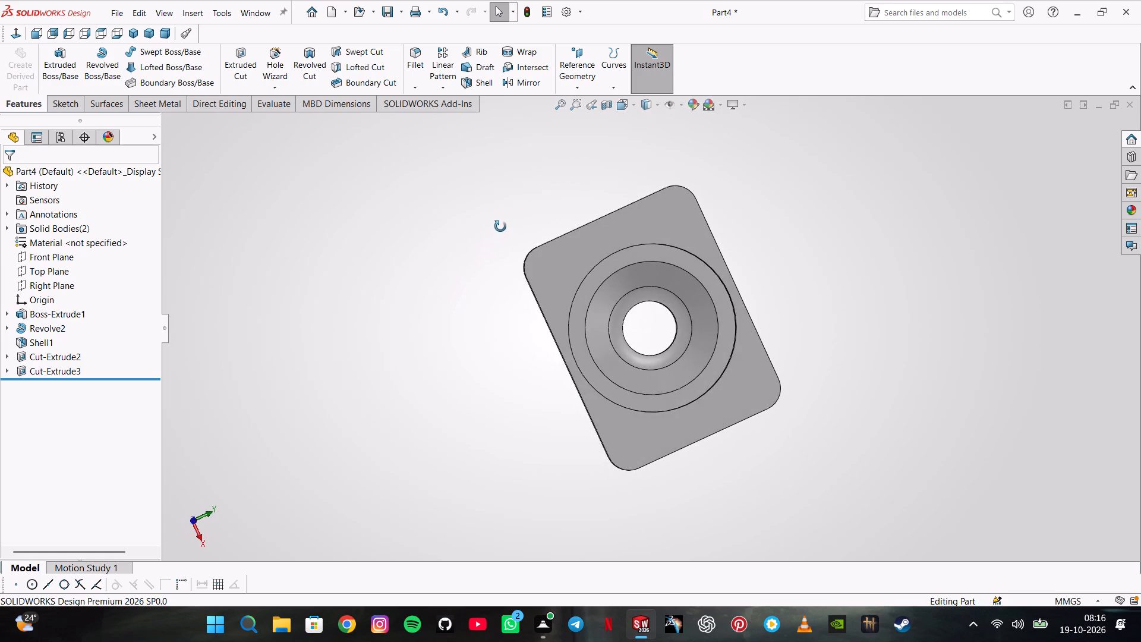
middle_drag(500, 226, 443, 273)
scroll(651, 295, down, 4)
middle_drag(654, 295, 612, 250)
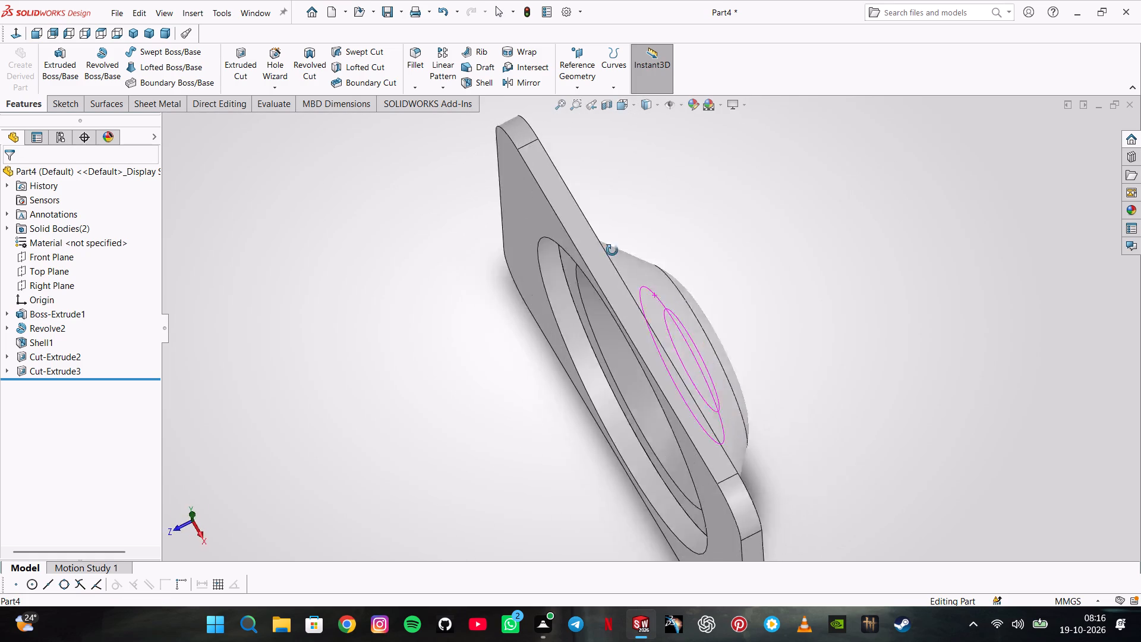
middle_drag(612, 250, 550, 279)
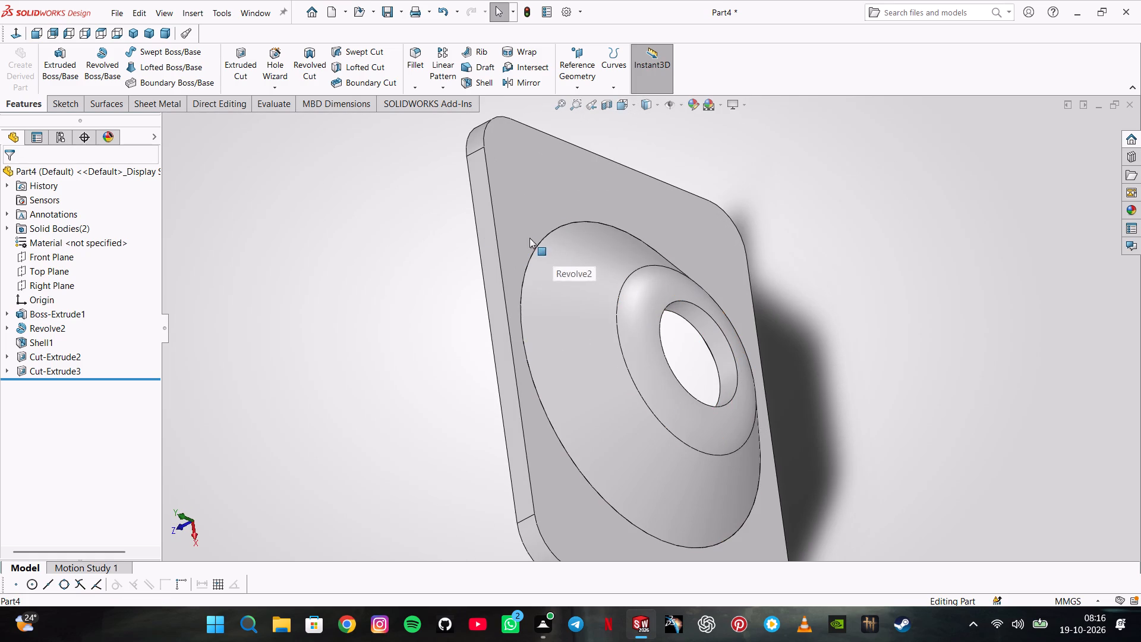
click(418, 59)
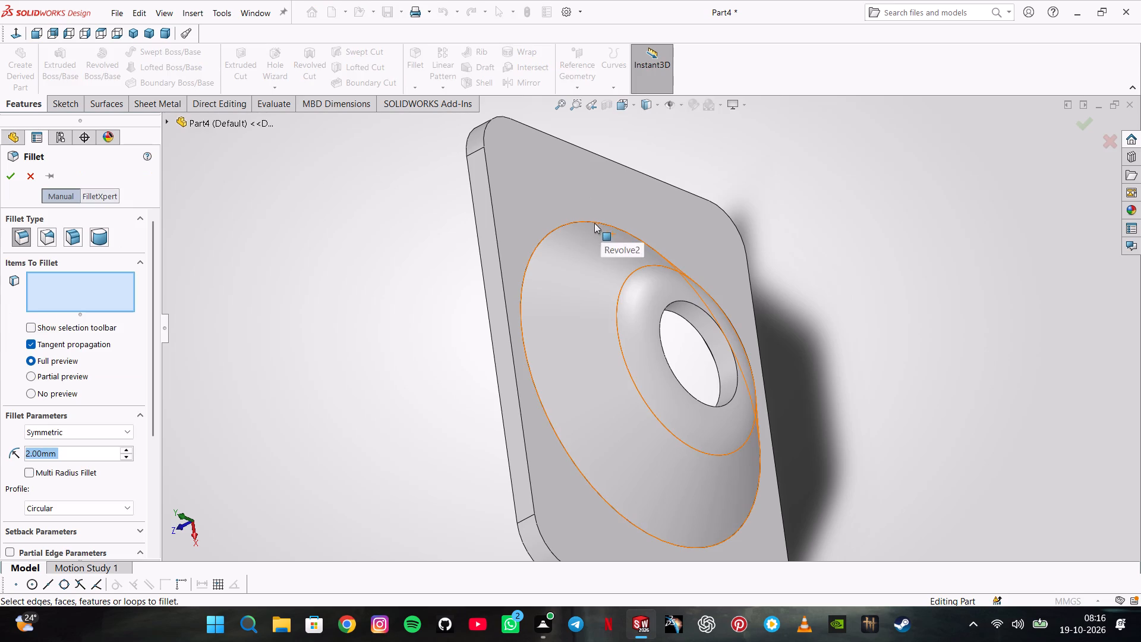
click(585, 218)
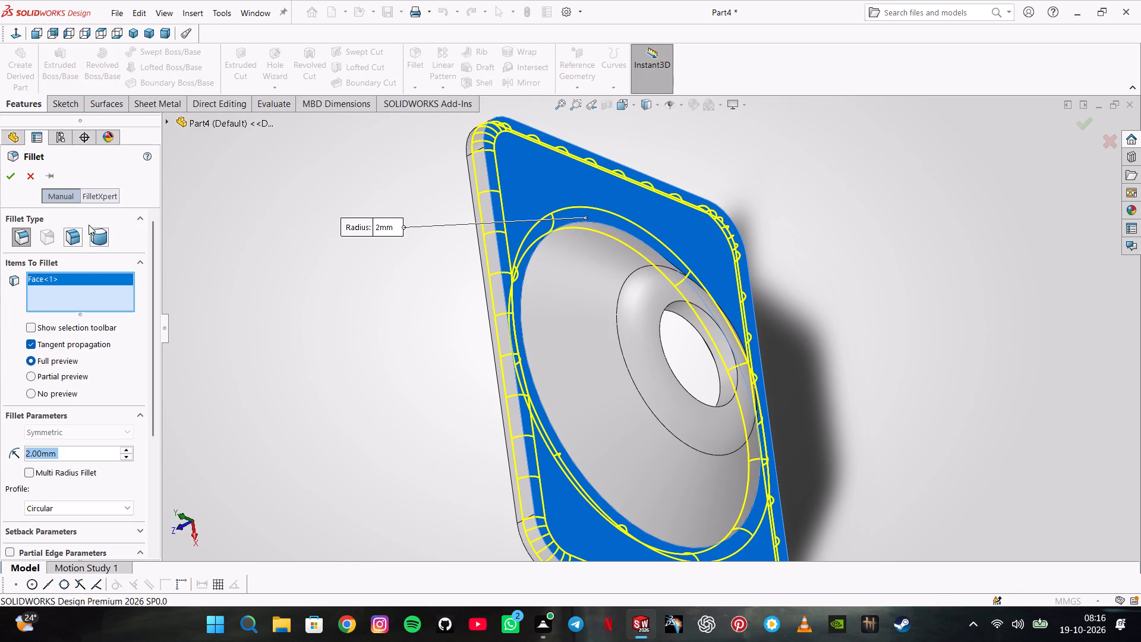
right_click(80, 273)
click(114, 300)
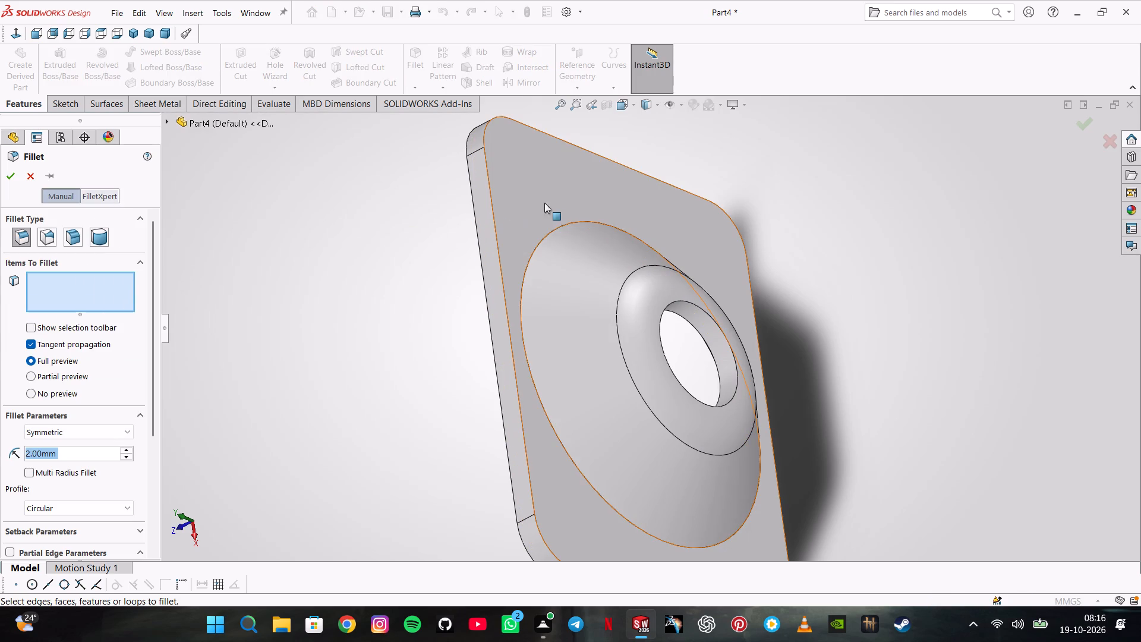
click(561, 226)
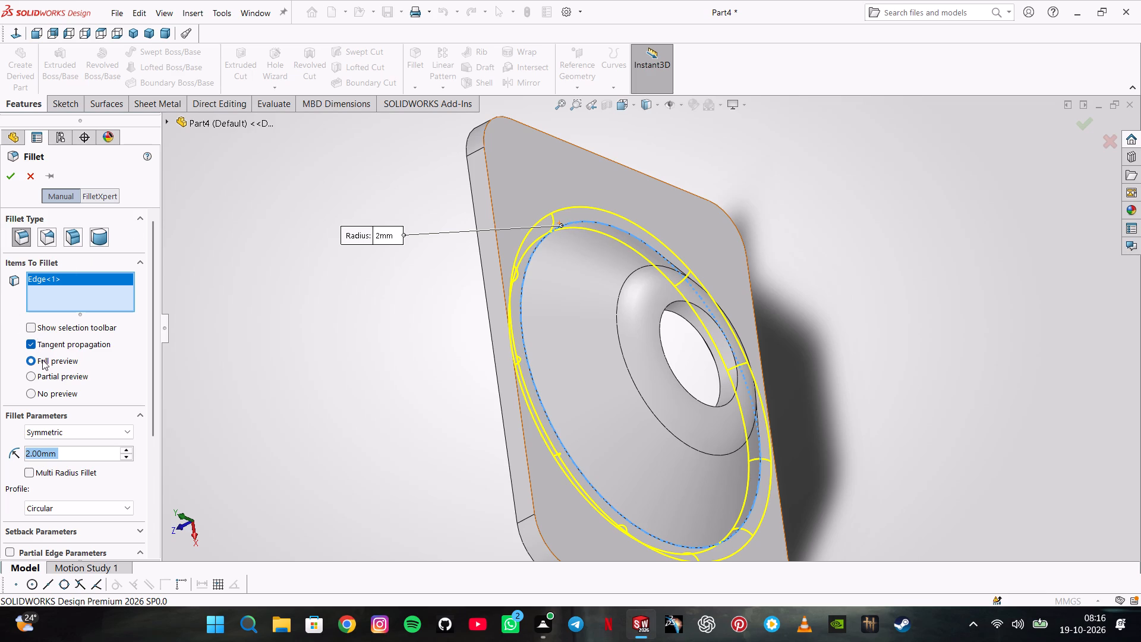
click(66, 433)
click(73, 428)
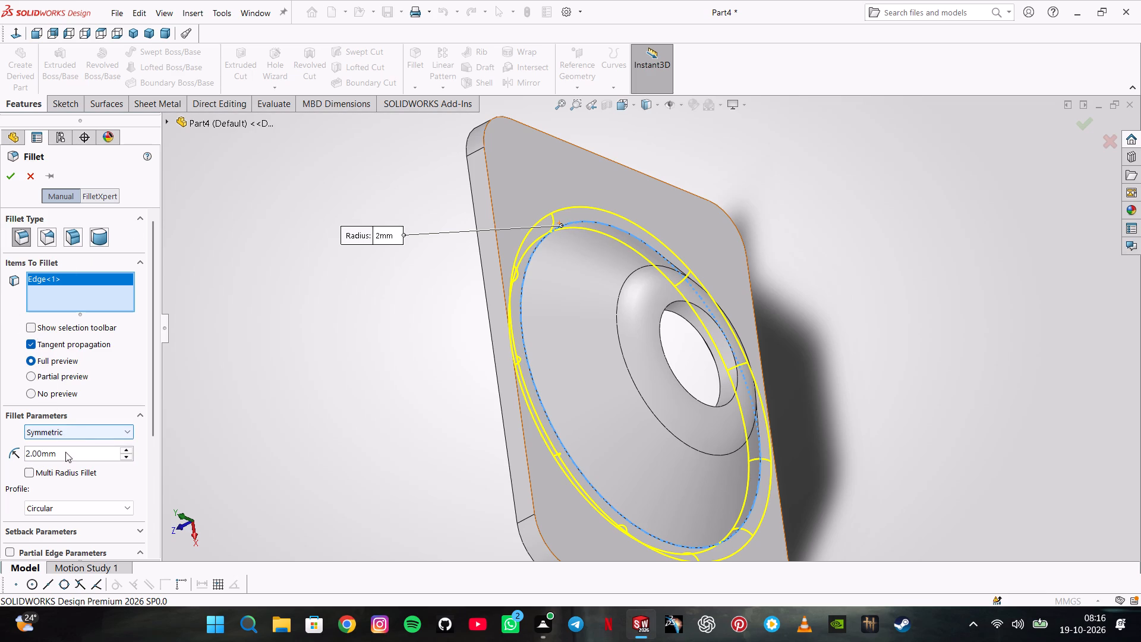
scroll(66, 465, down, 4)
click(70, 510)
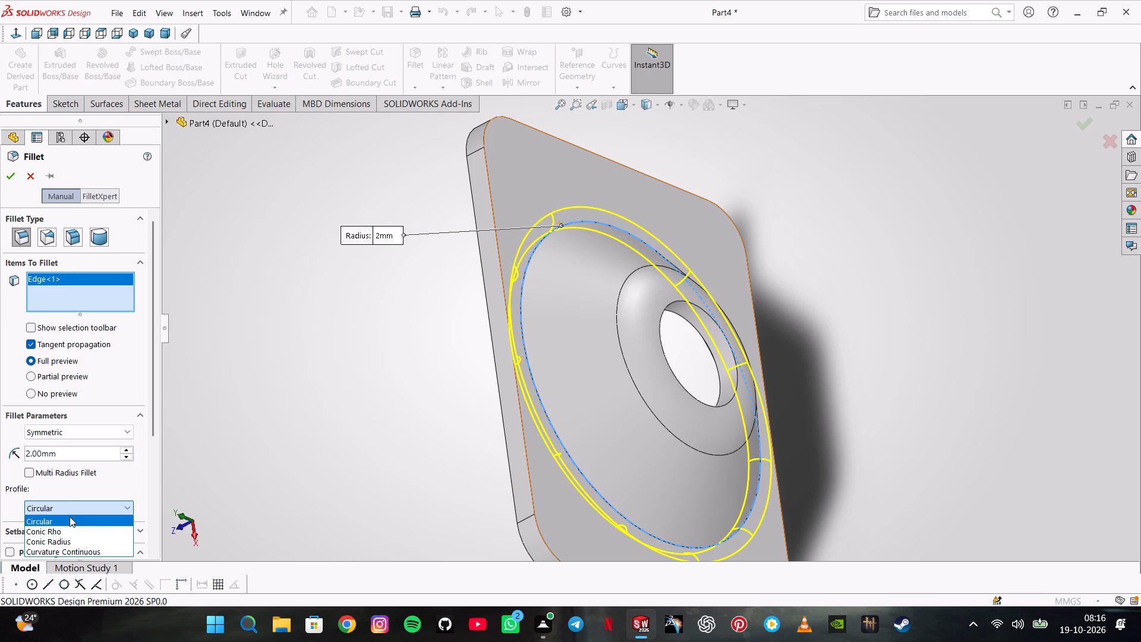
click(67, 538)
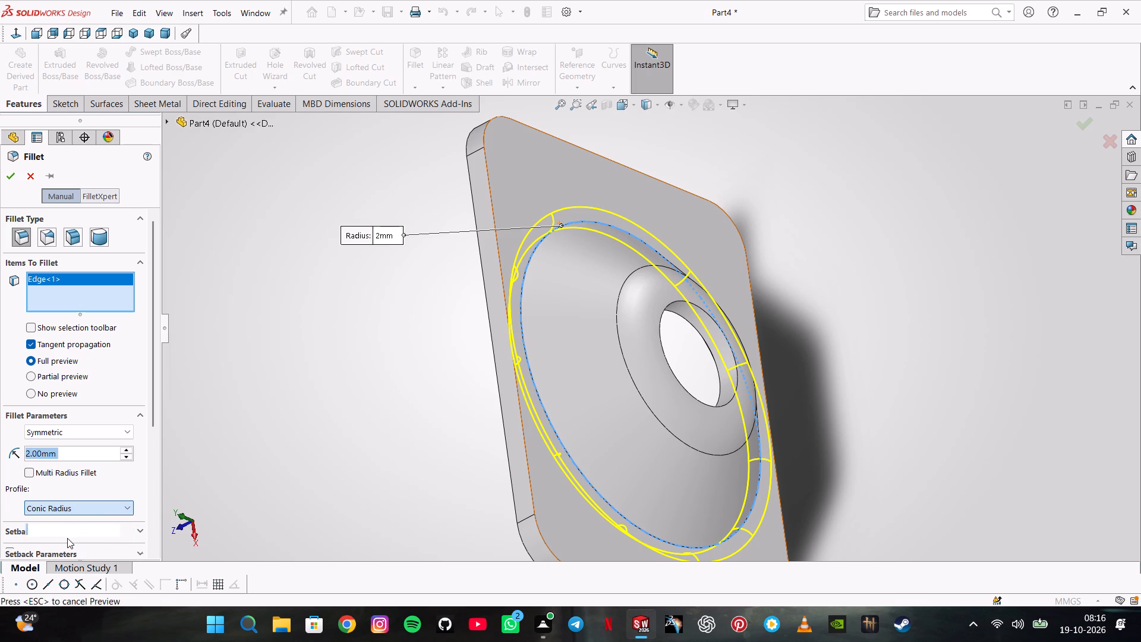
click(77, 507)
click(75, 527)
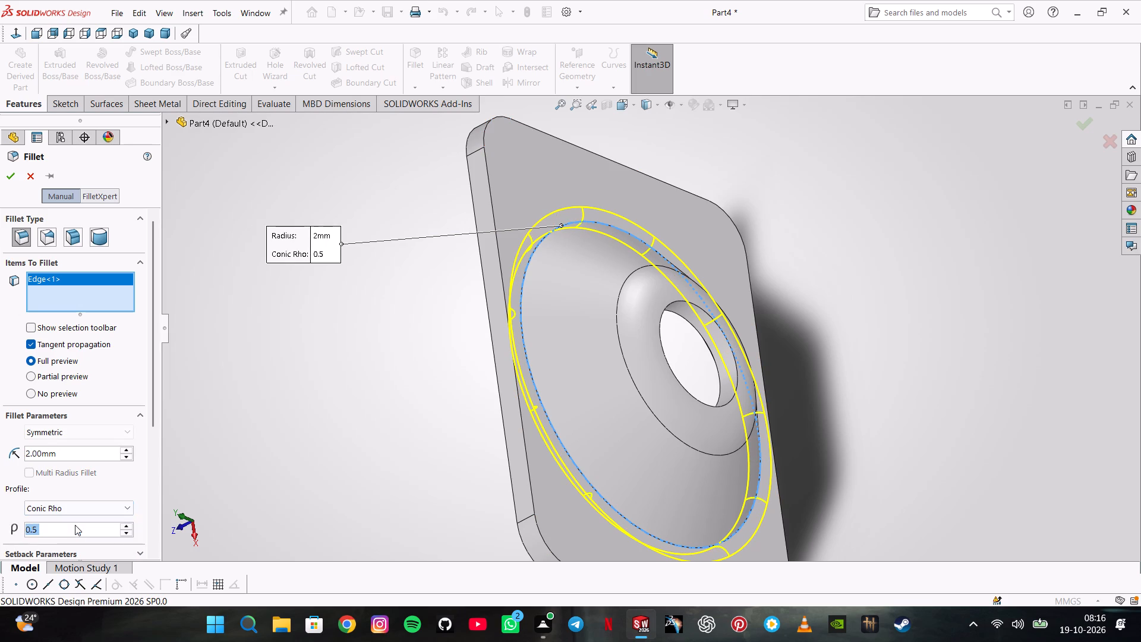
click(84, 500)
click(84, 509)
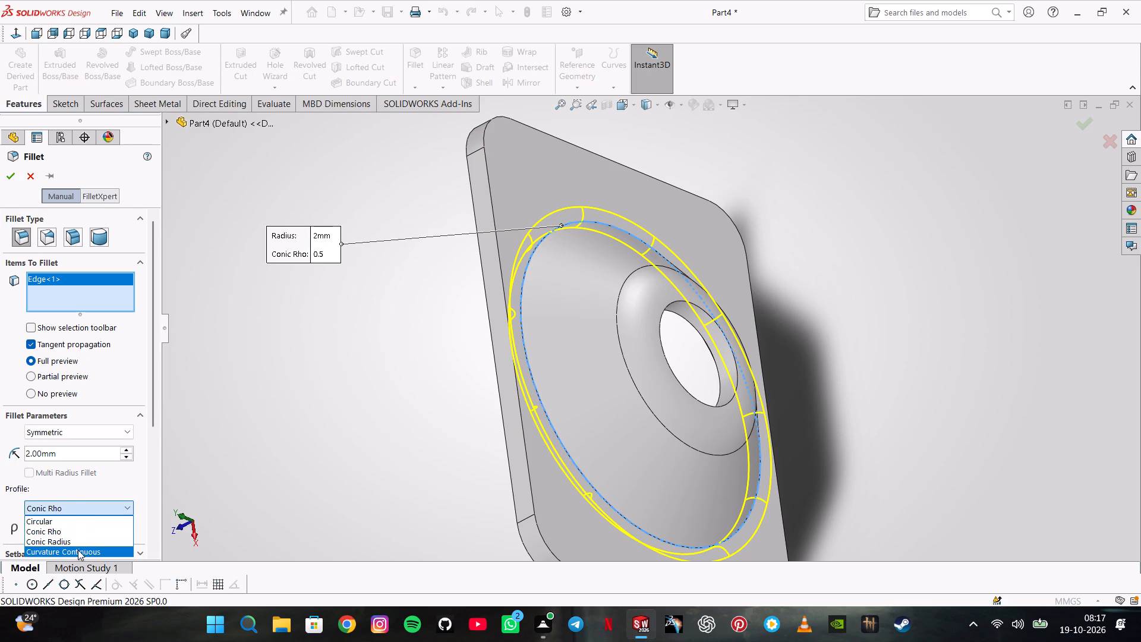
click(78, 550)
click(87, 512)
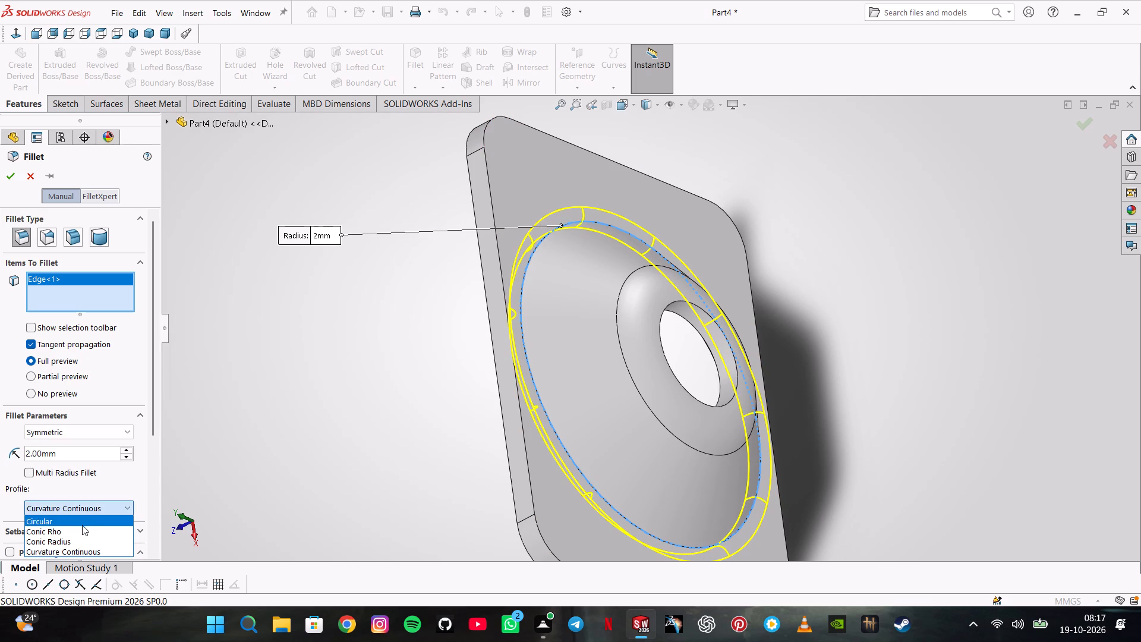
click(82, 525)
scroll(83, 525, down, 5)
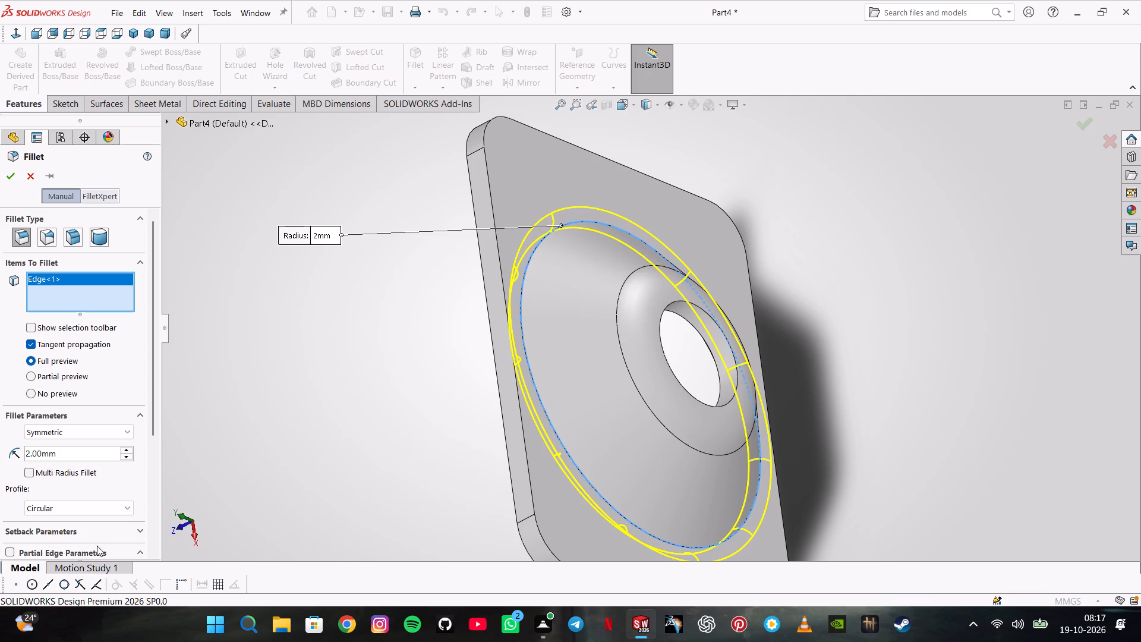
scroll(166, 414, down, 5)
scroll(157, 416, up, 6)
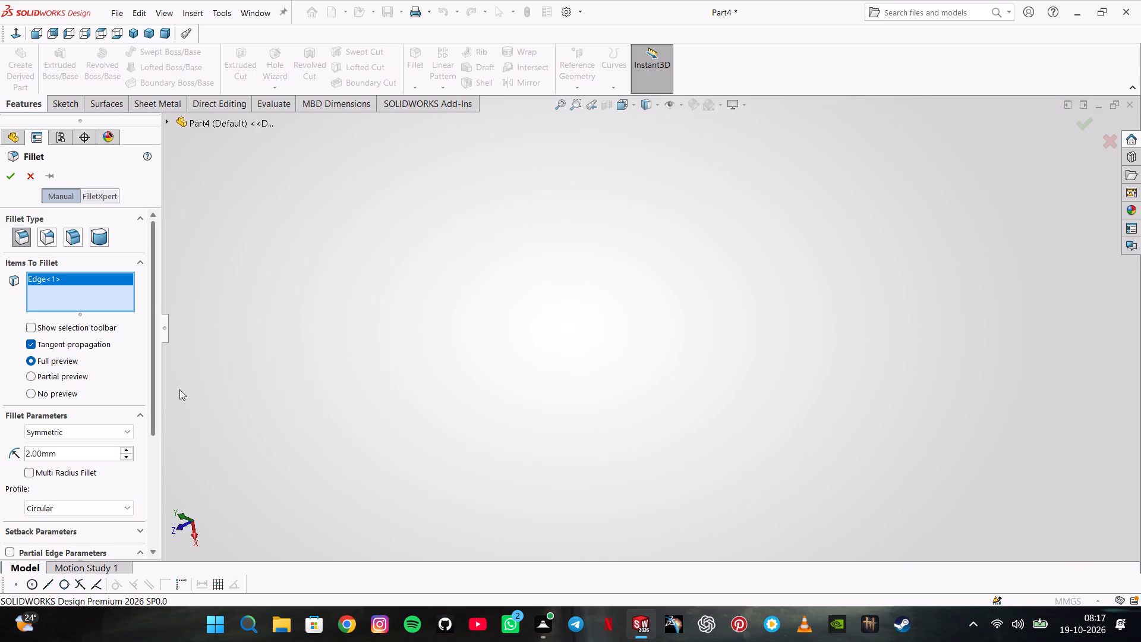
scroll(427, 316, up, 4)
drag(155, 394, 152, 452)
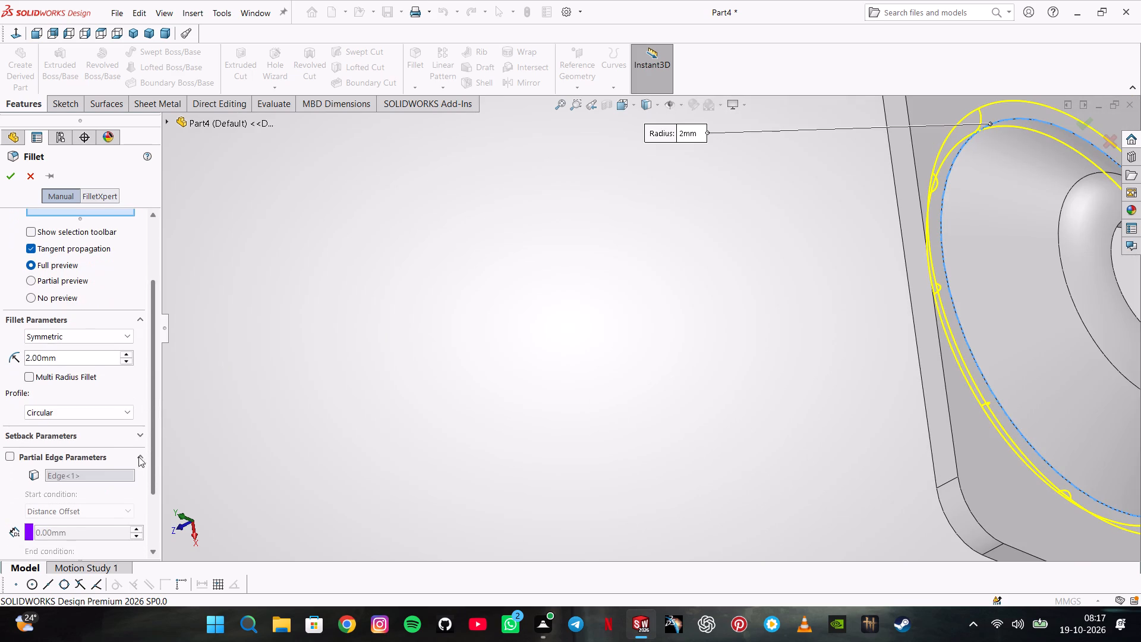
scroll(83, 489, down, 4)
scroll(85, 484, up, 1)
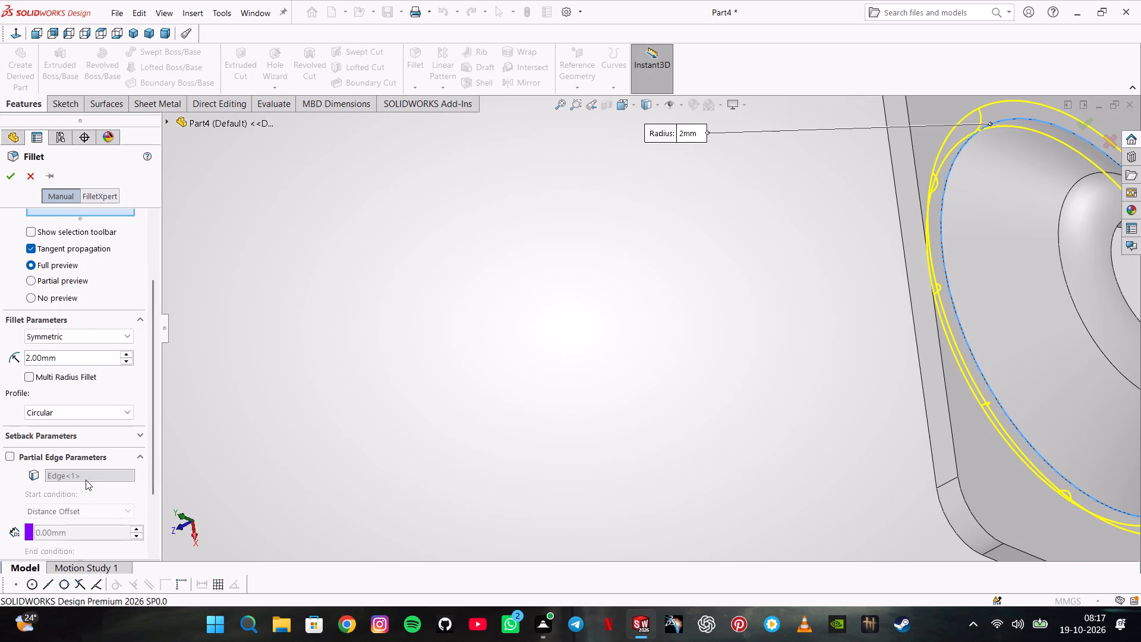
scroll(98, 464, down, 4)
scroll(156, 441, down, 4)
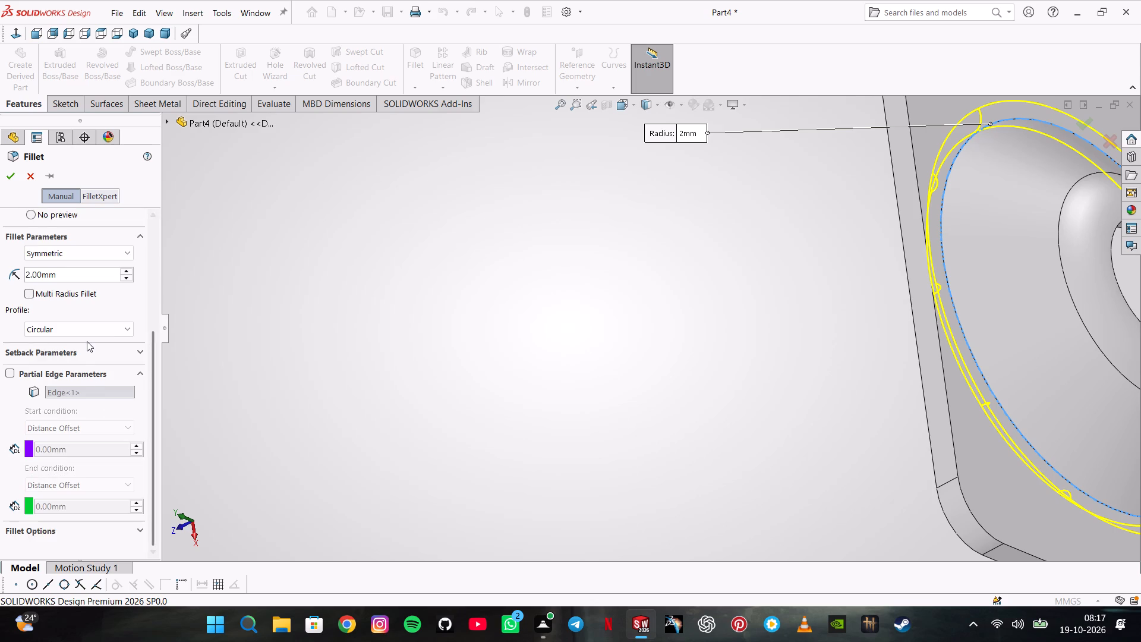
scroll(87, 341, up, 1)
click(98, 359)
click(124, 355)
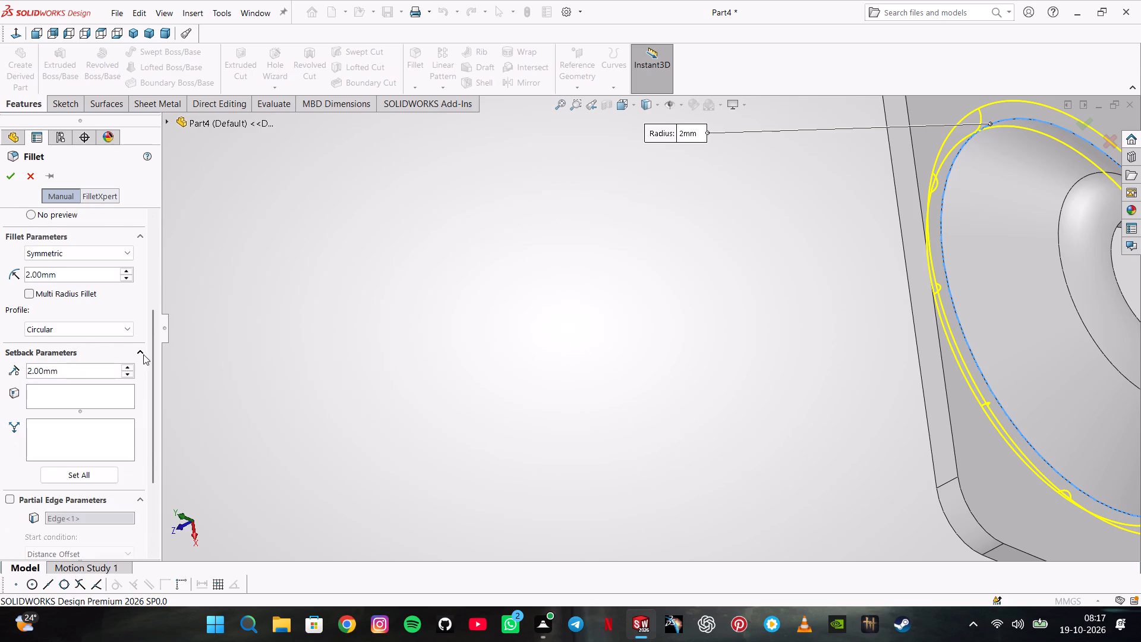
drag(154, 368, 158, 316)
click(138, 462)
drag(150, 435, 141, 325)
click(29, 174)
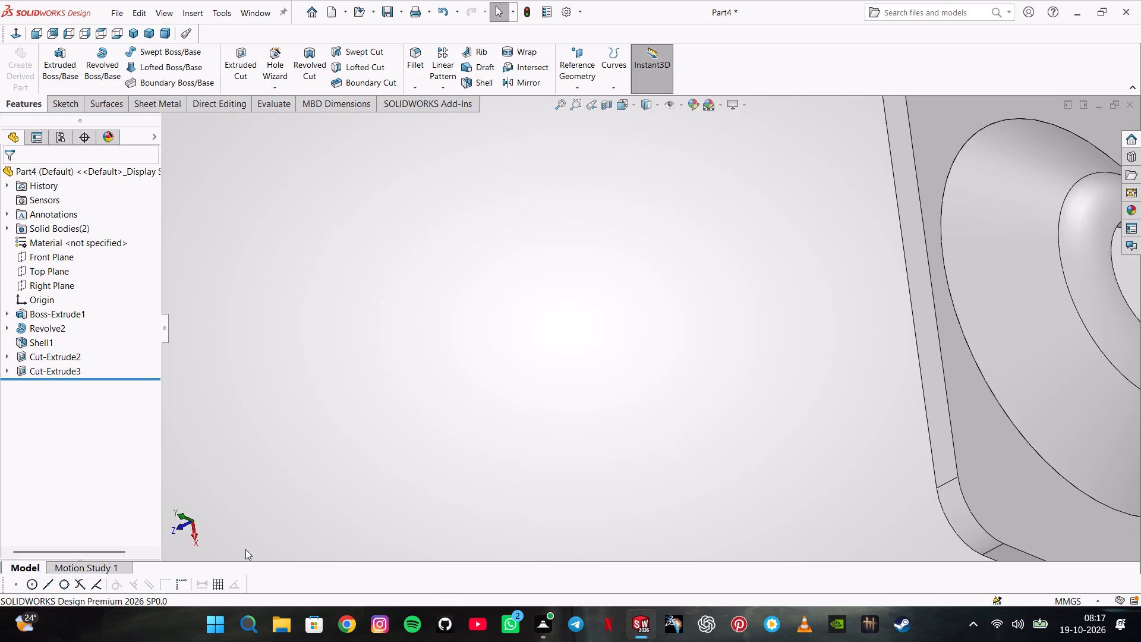
Edit the dome's revolve sketch and offset its closed half-profile inward by 1 mm with a dimension added.
click(27, 328)
click(55, 294)
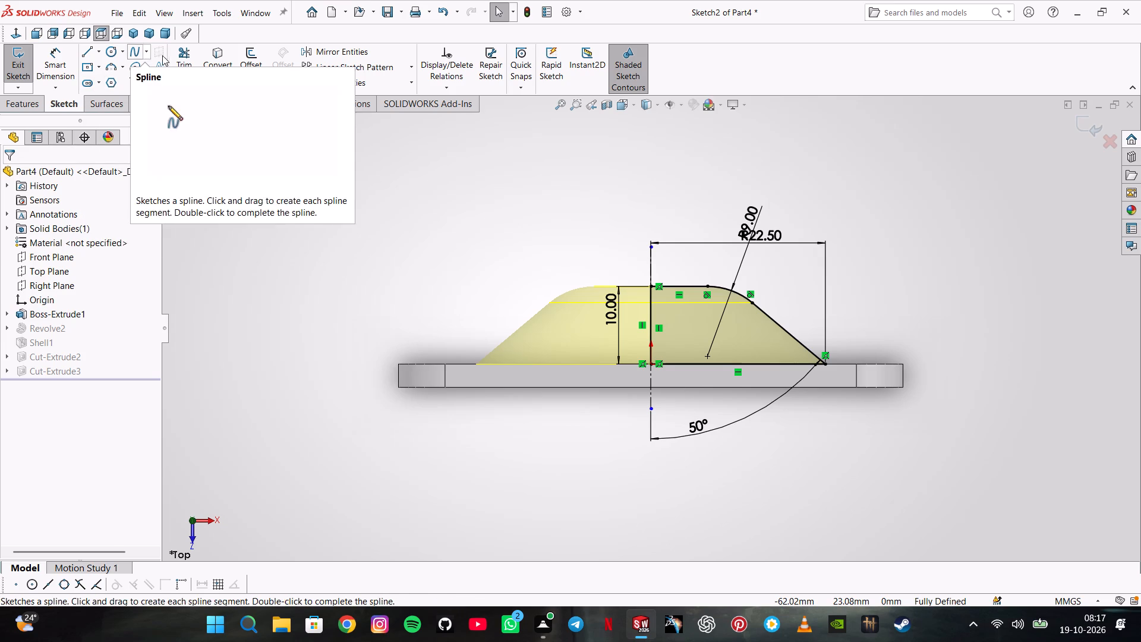
click(249, 62)
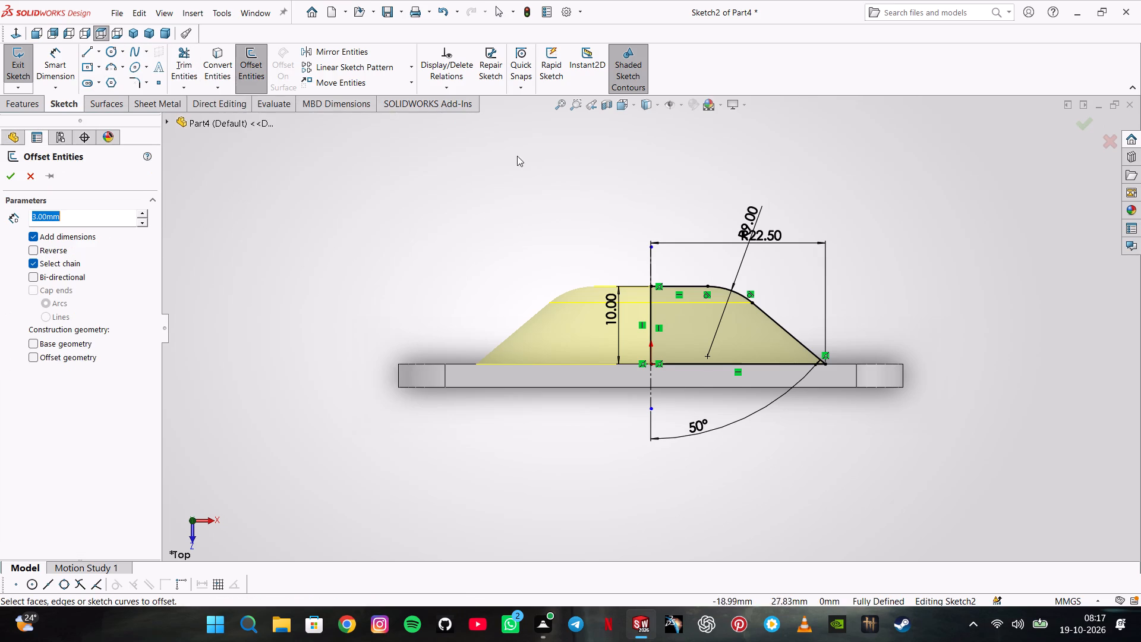
click(759, 317)
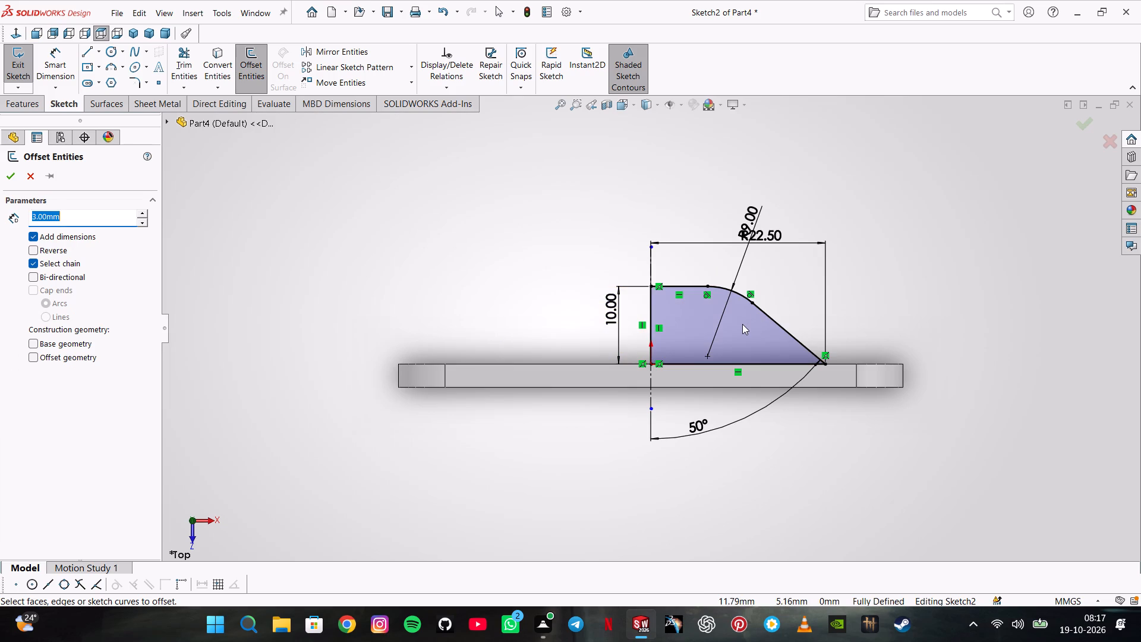
click(740, 324)
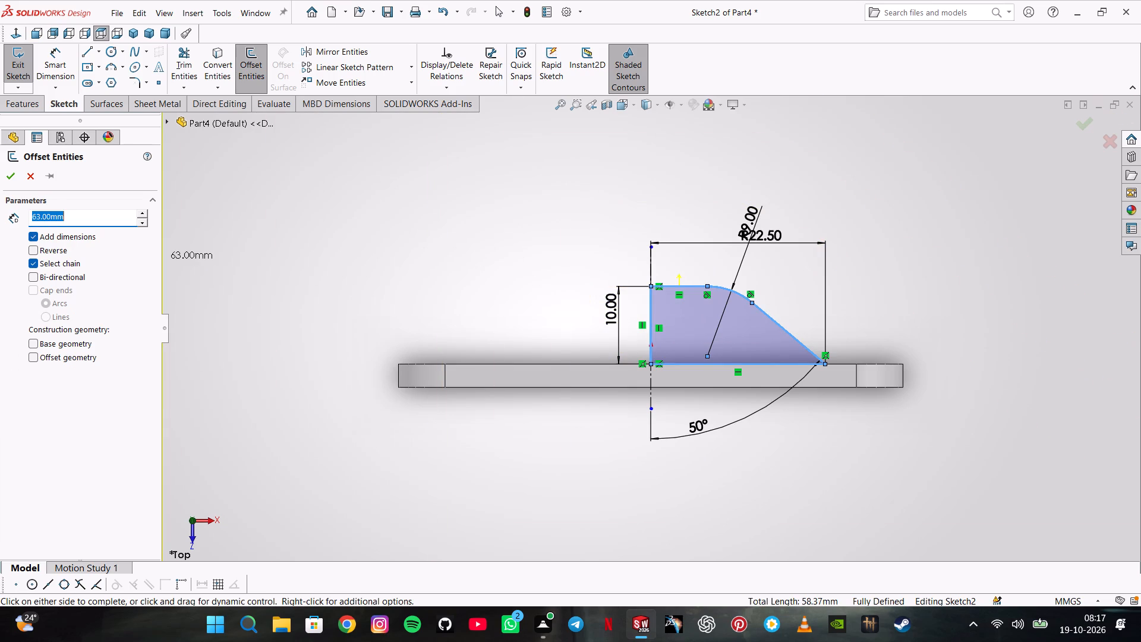
key(3)
key(Return)
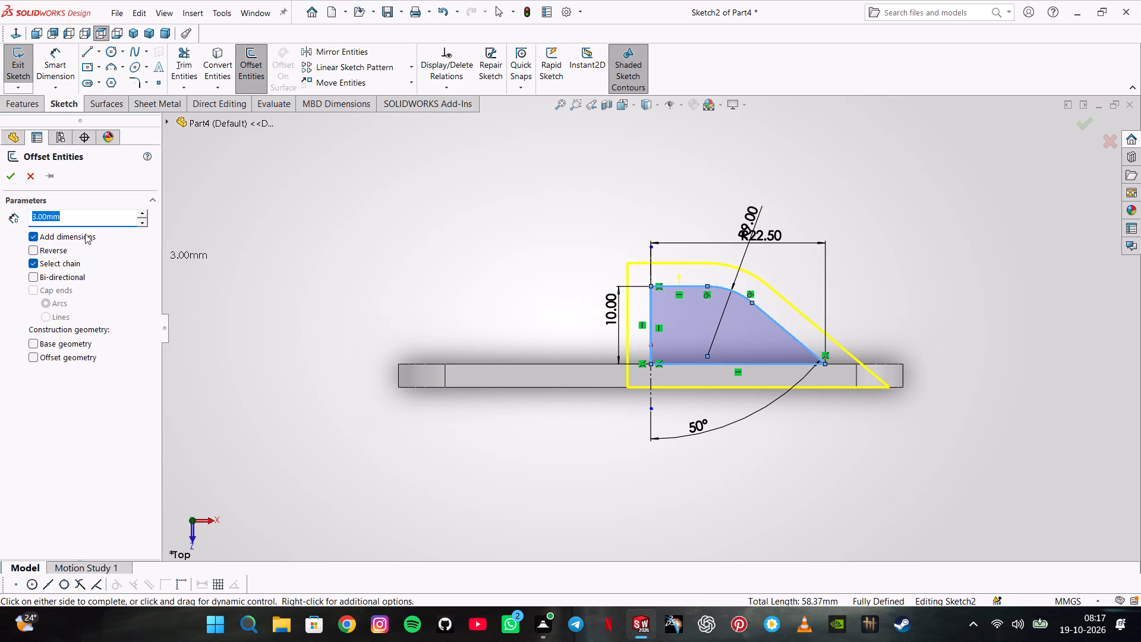
click(55, 254)
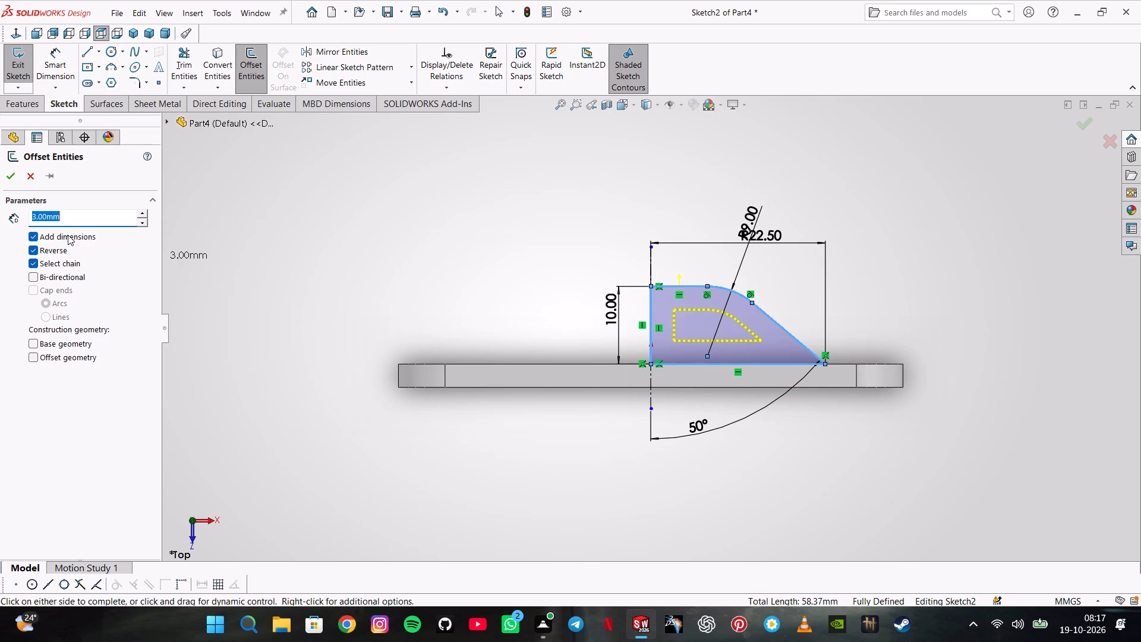
key(1)
key(Return)
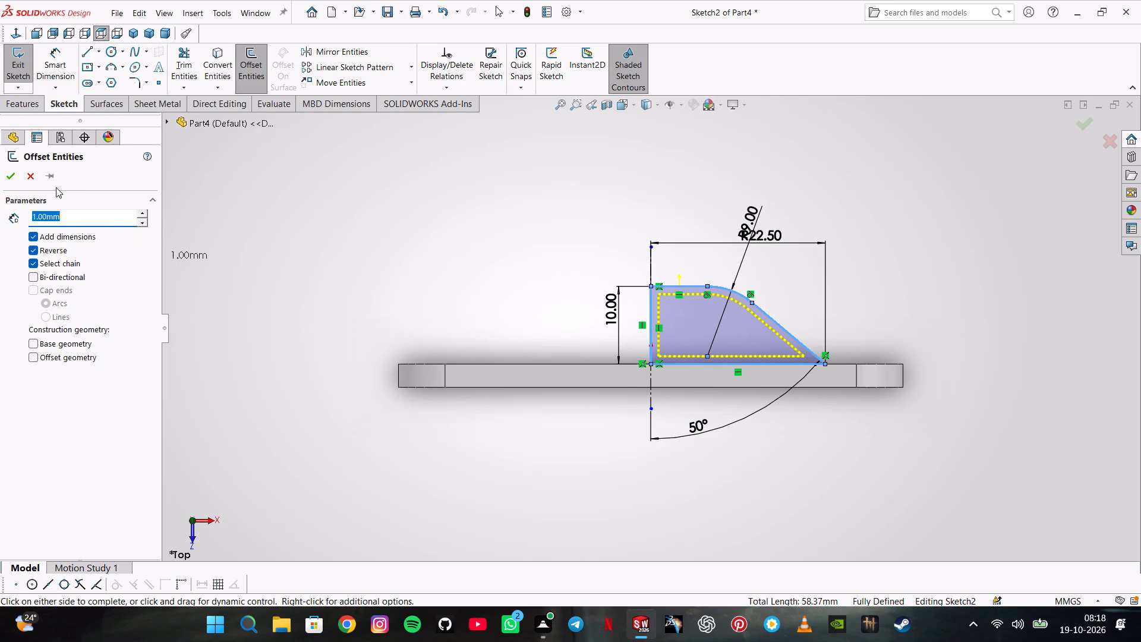
click(7, 175)
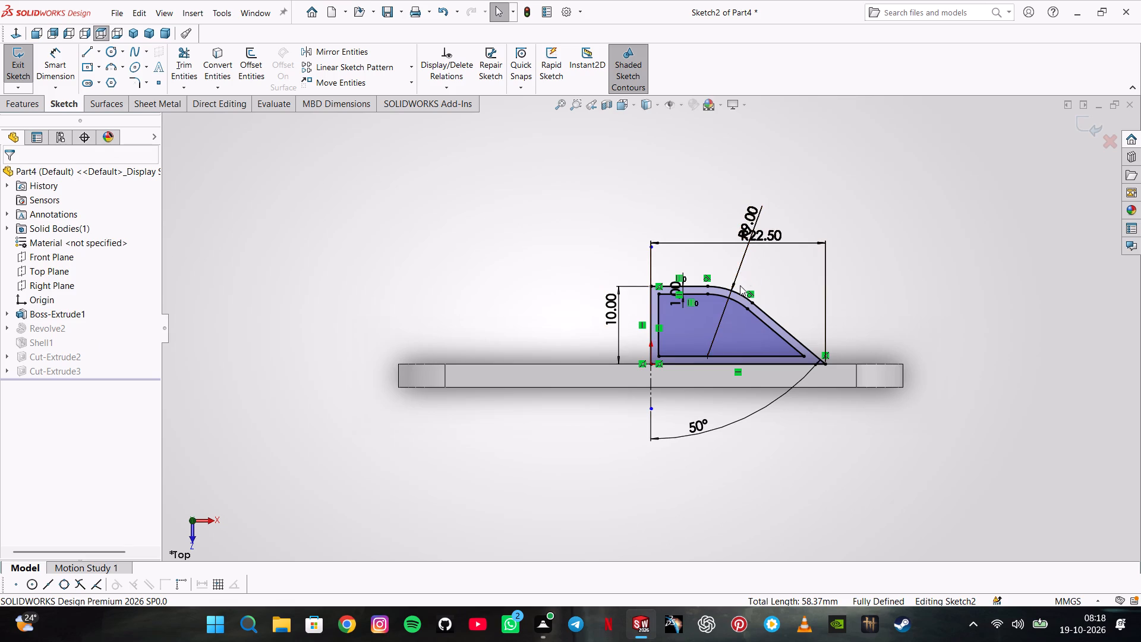
Set the inner profile's offset distance to 1.5 mm and place its dimension between the two upper profile lines.
double_click(672, 290)
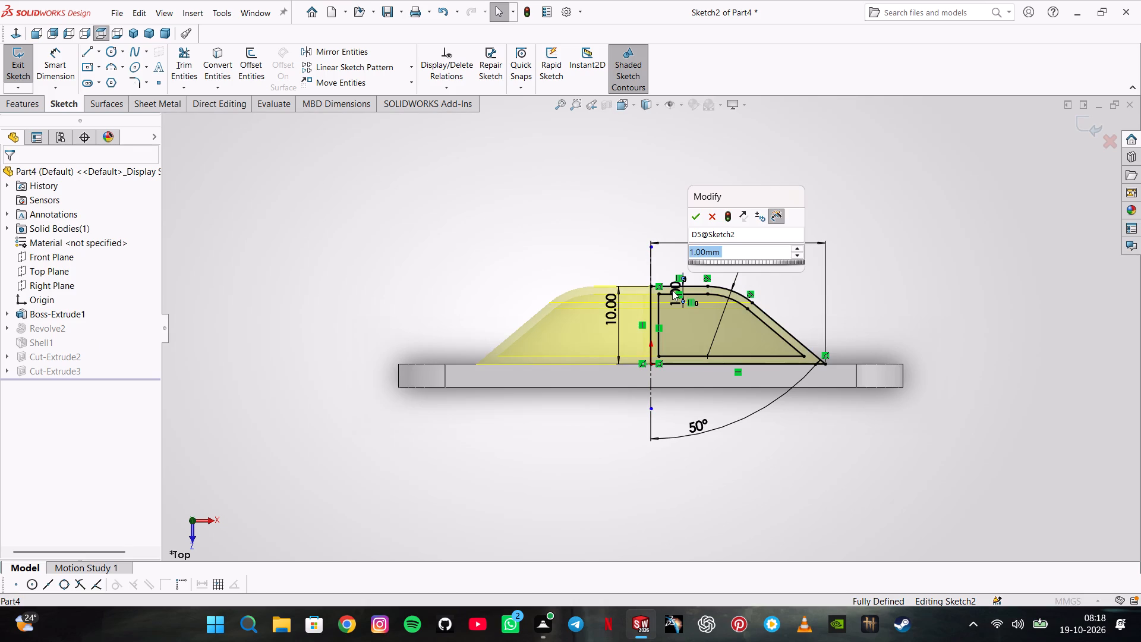
text(1.5)
key(Return)
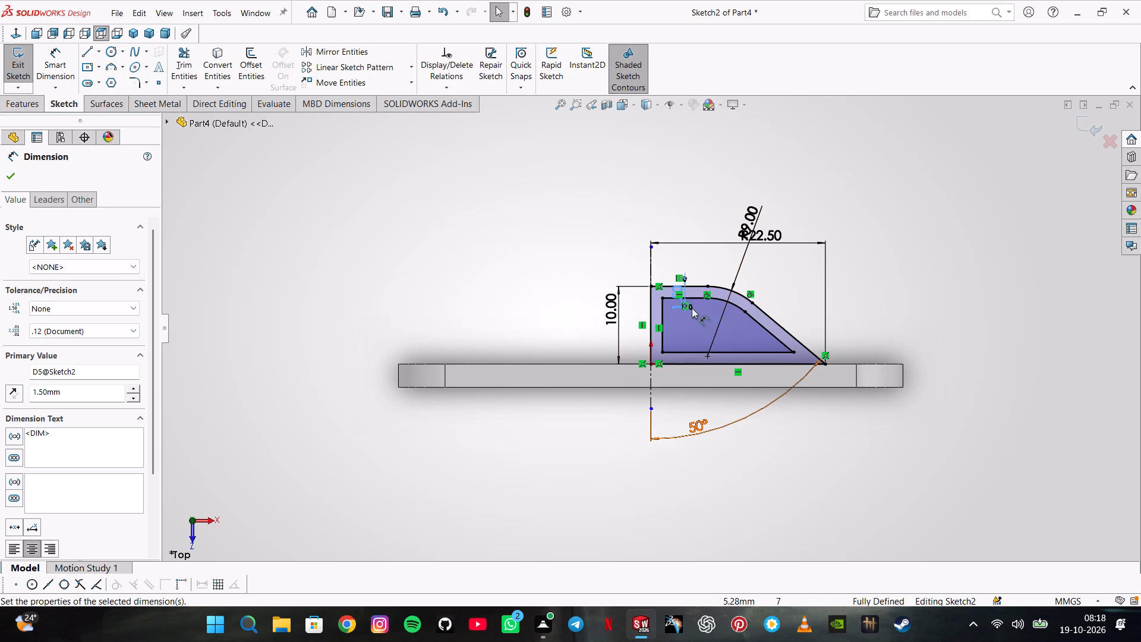
scroll(692, 298, down, 8)
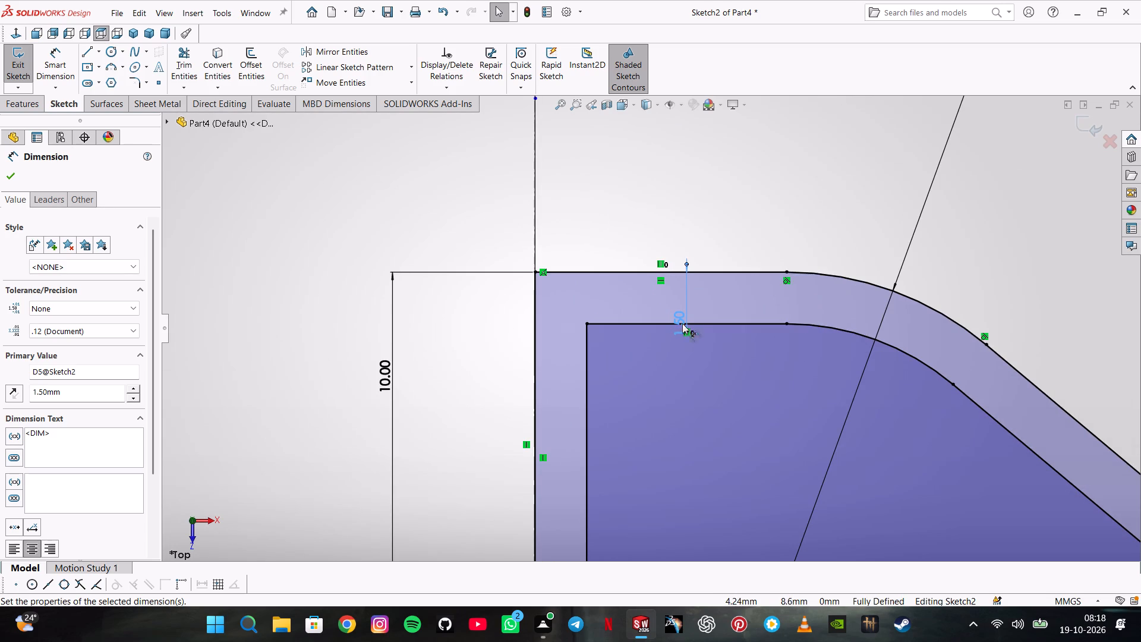
drag(680, 322, 682, 293)
scroll(873, 322, up, 4)
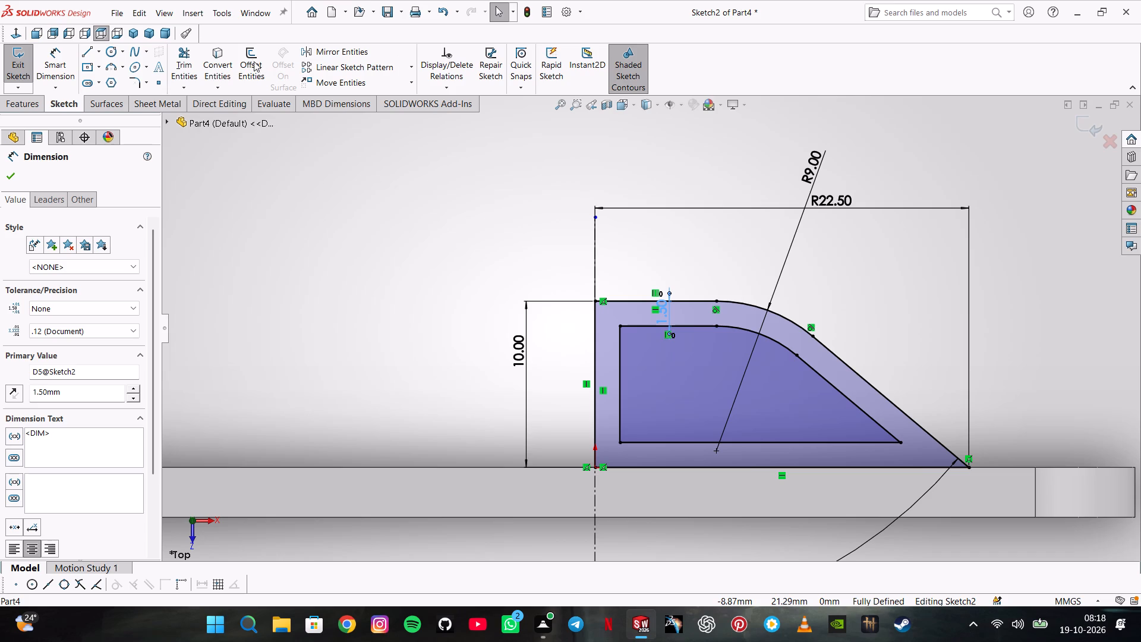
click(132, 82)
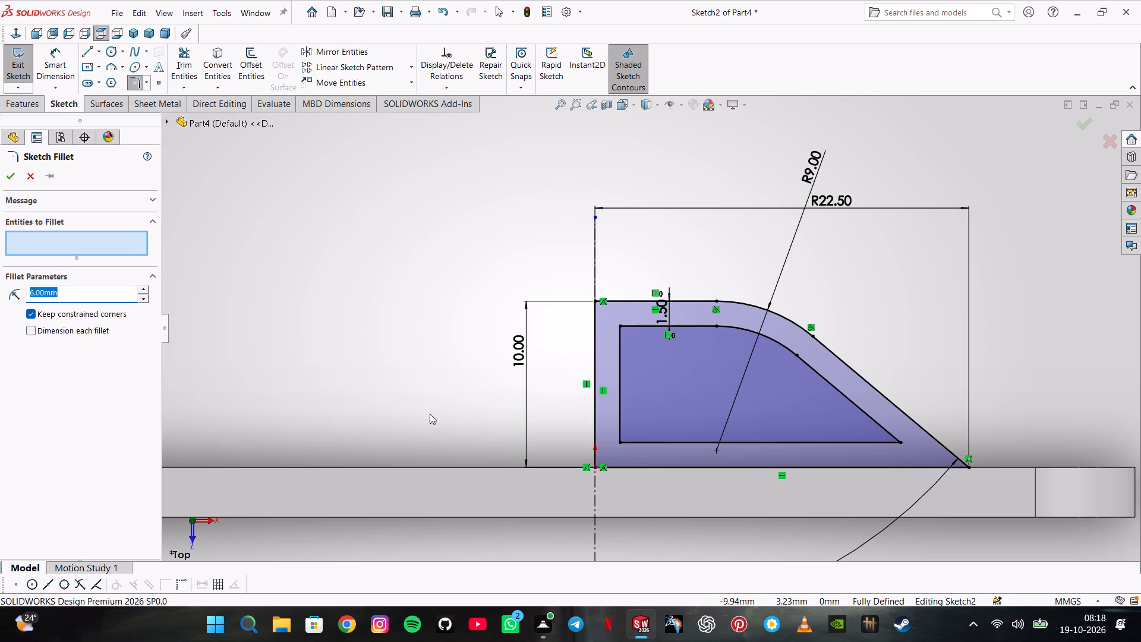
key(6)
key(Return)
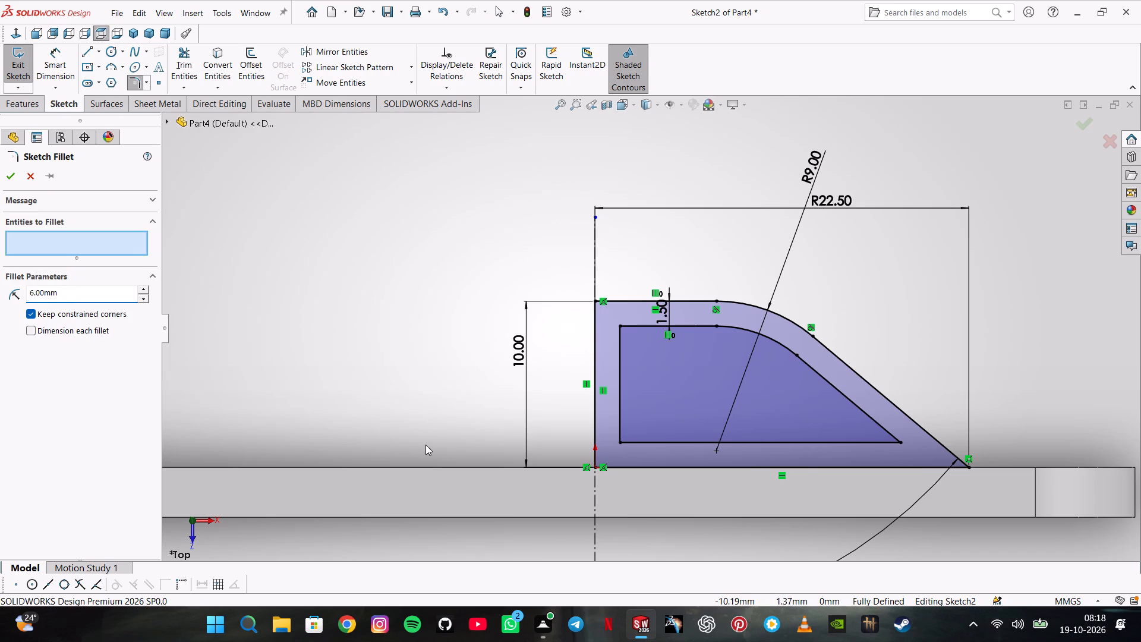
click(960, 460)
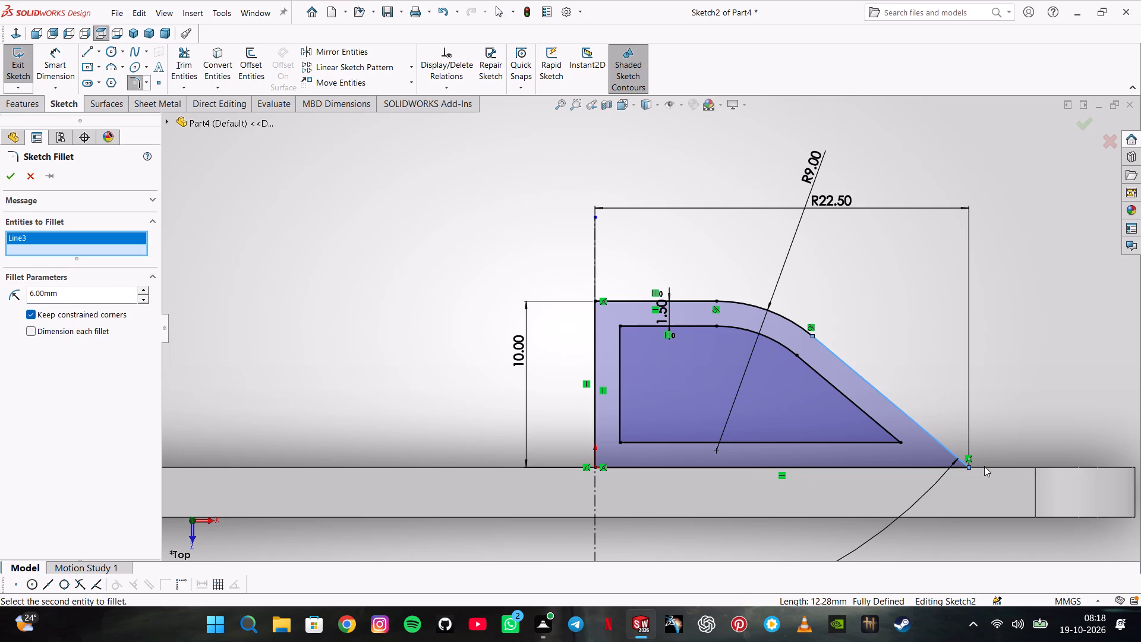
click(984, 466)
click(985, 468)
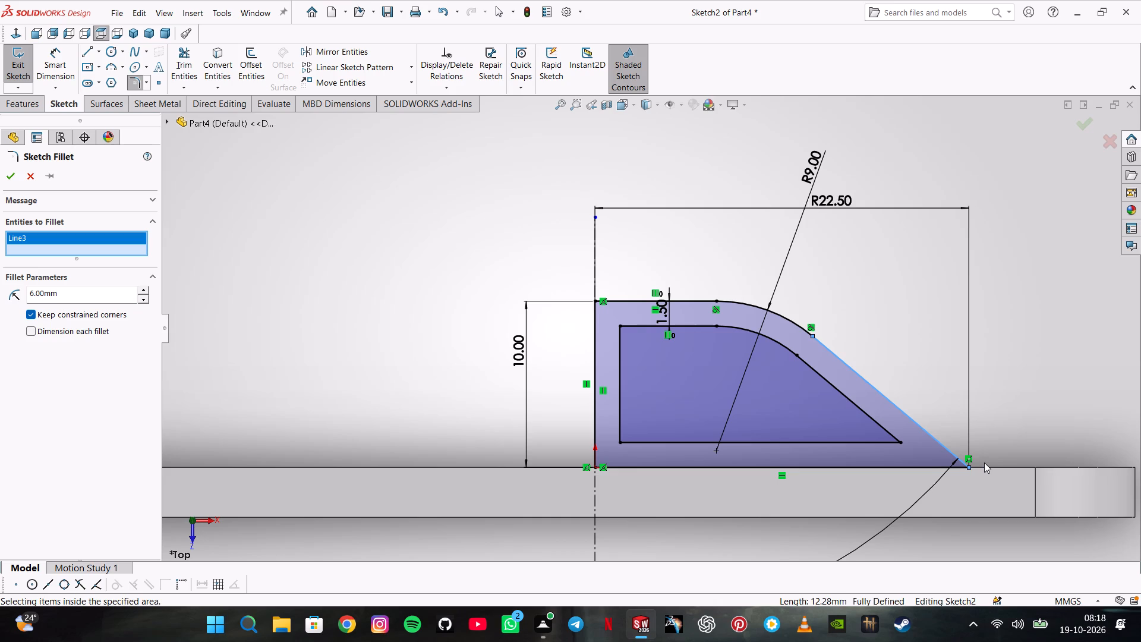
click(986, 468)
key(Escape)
Sketch a circle just outside the foot of the dome profile's sloped line and dimension its diameter to 12 mm.
click(110, 52)
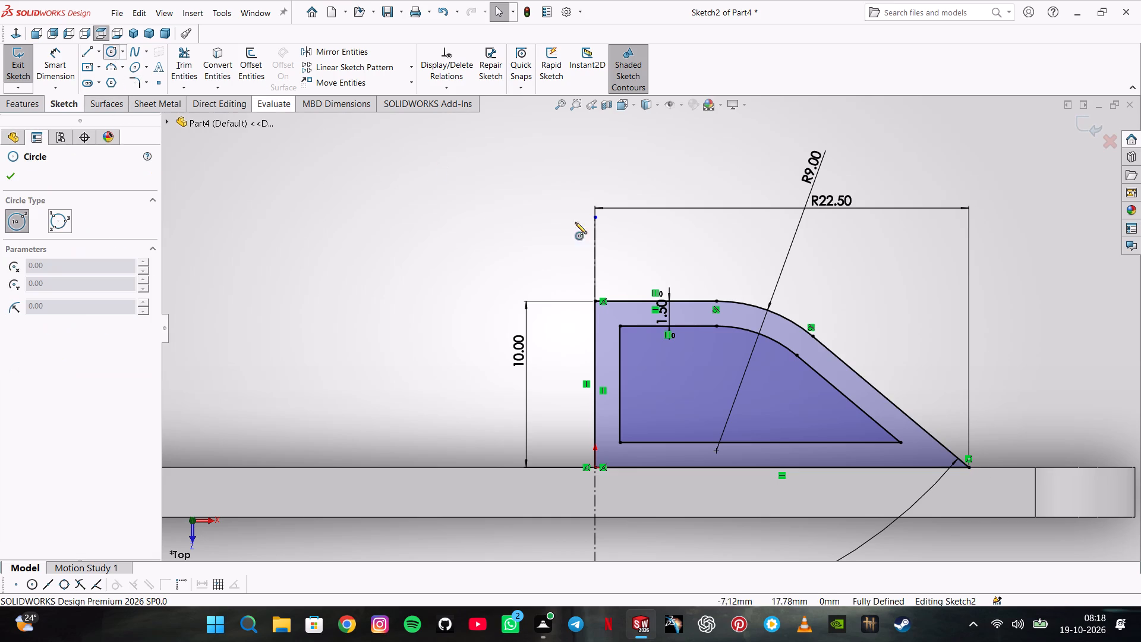
click(979, 391)
click(991, 358)
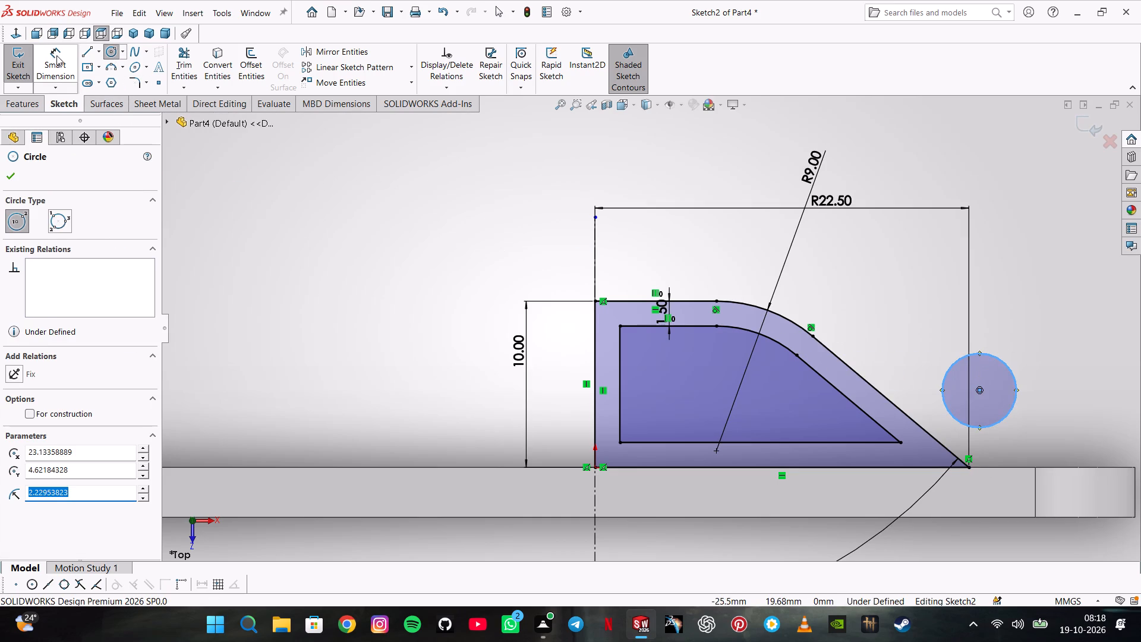
click(59, 56)
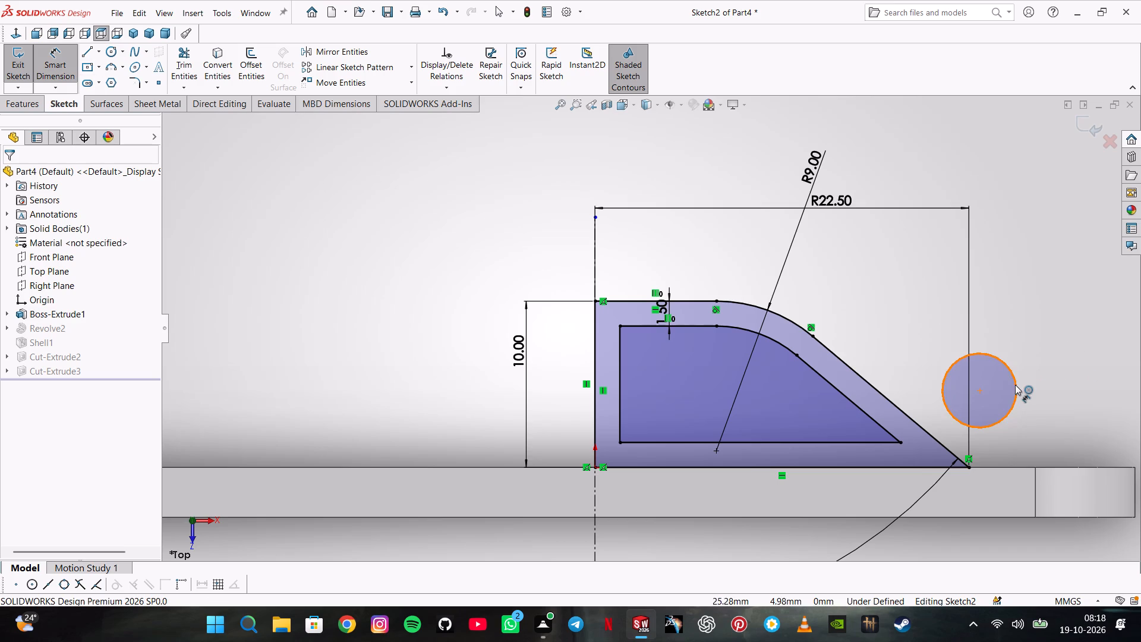
click(1016, 385)
click(1037, 379)
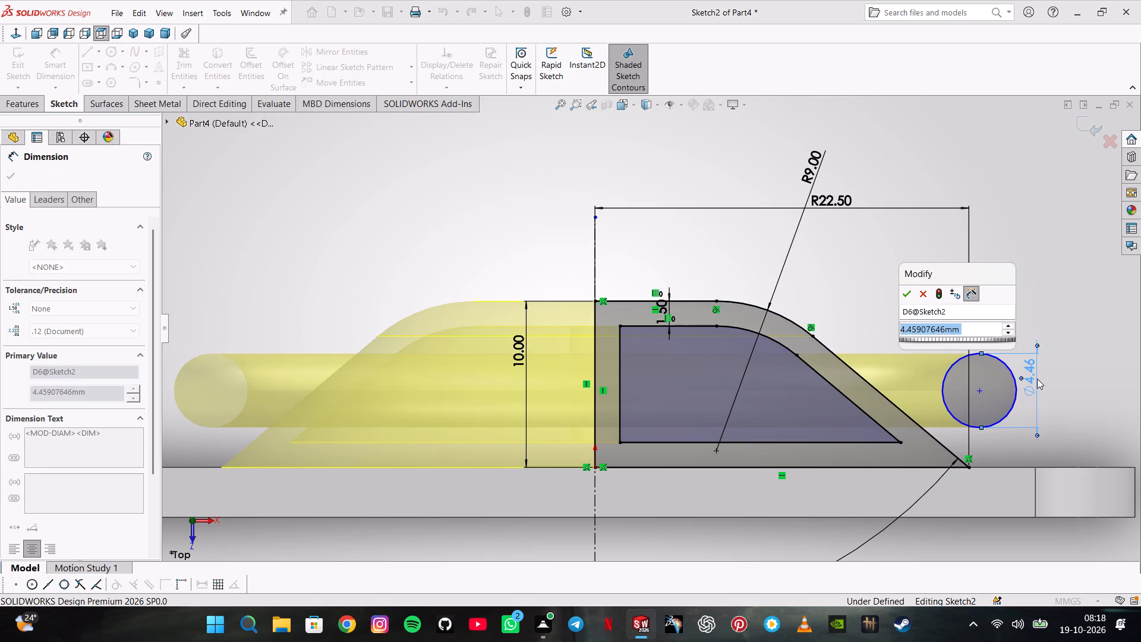
text(12)
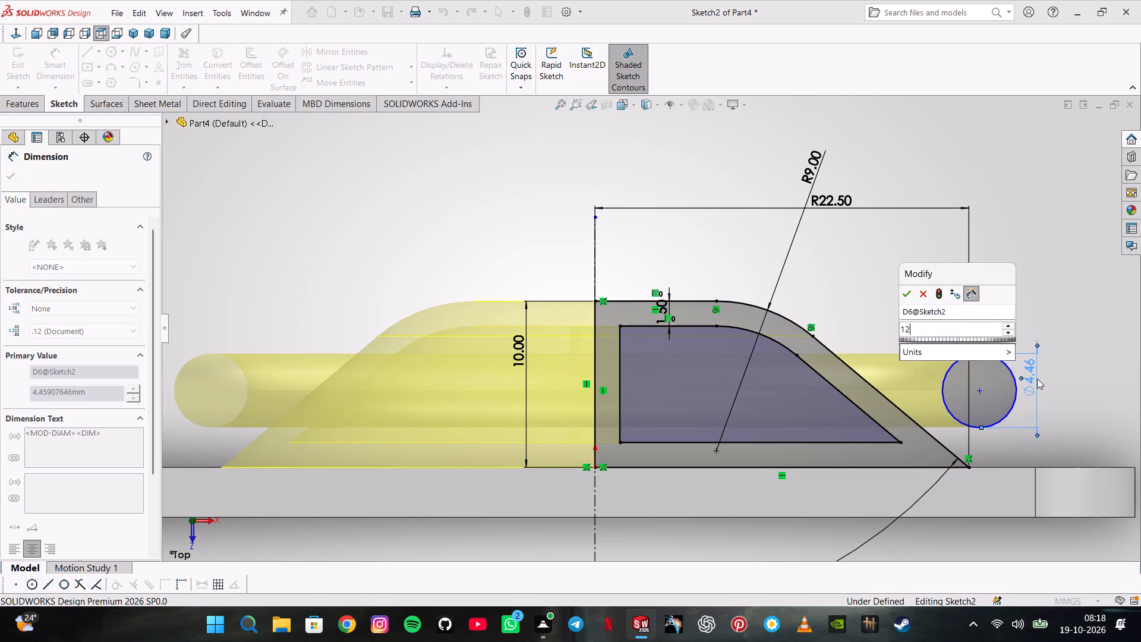
key(Return)
key(Escape)
key(Escape)
Make the 12 mm circle tangent to the outer profile's sloped line and to the plate's upper edge.
click(936, 376)
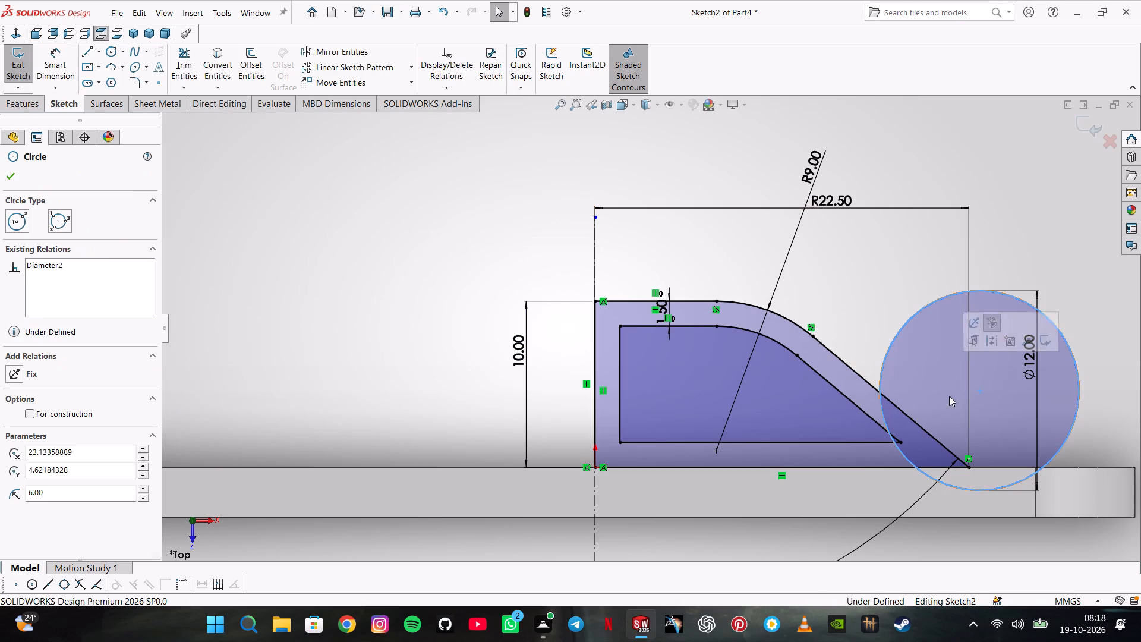
ctrl+click(943, 443)
click(985, 391)
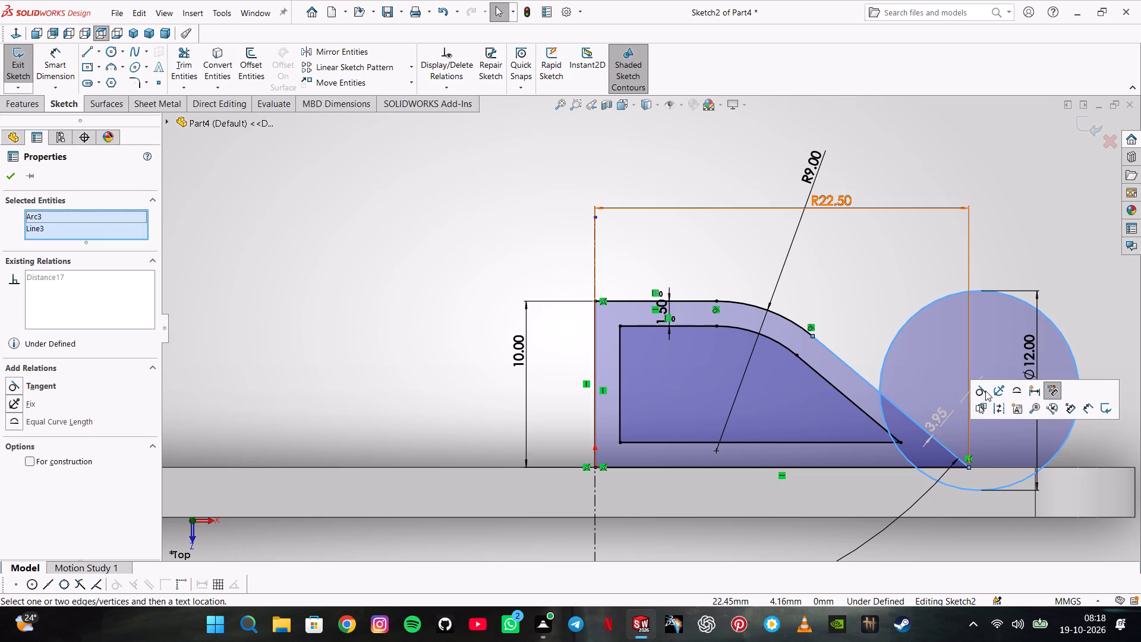
click(887, 294)
click(1076, 421)
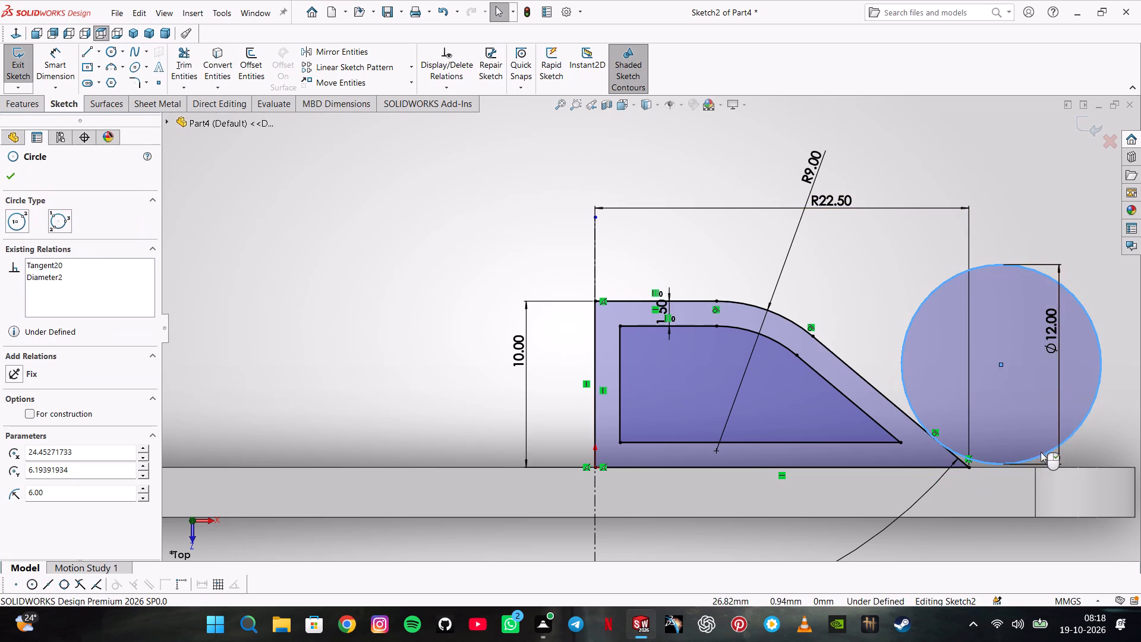
ctrl+click(1024, 468)
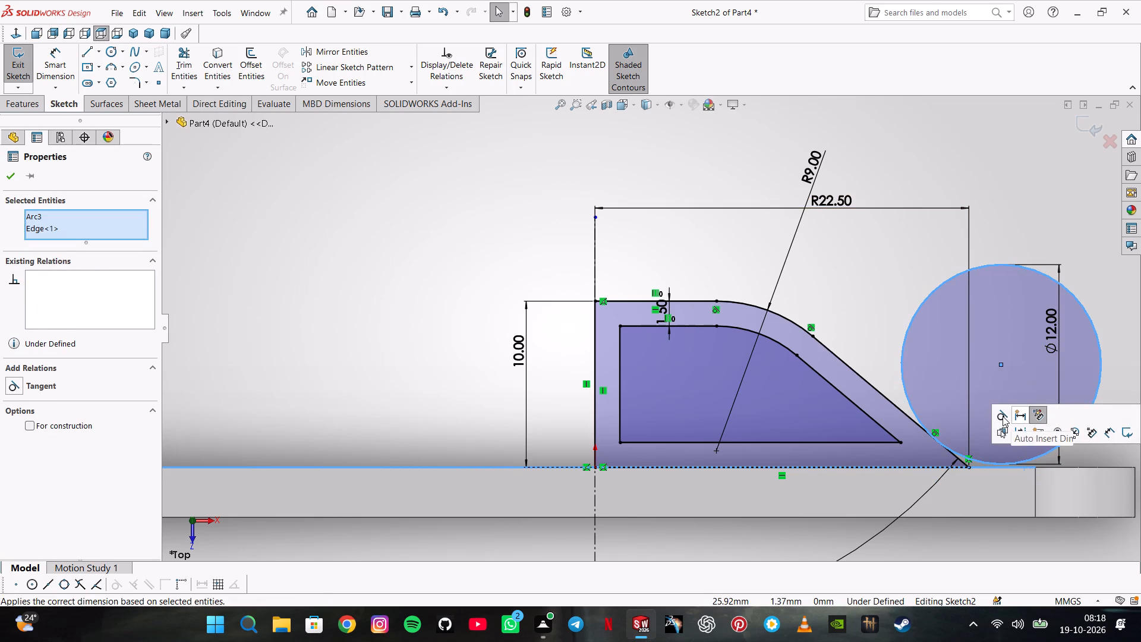
click(1003, 416)
click(784, 244)
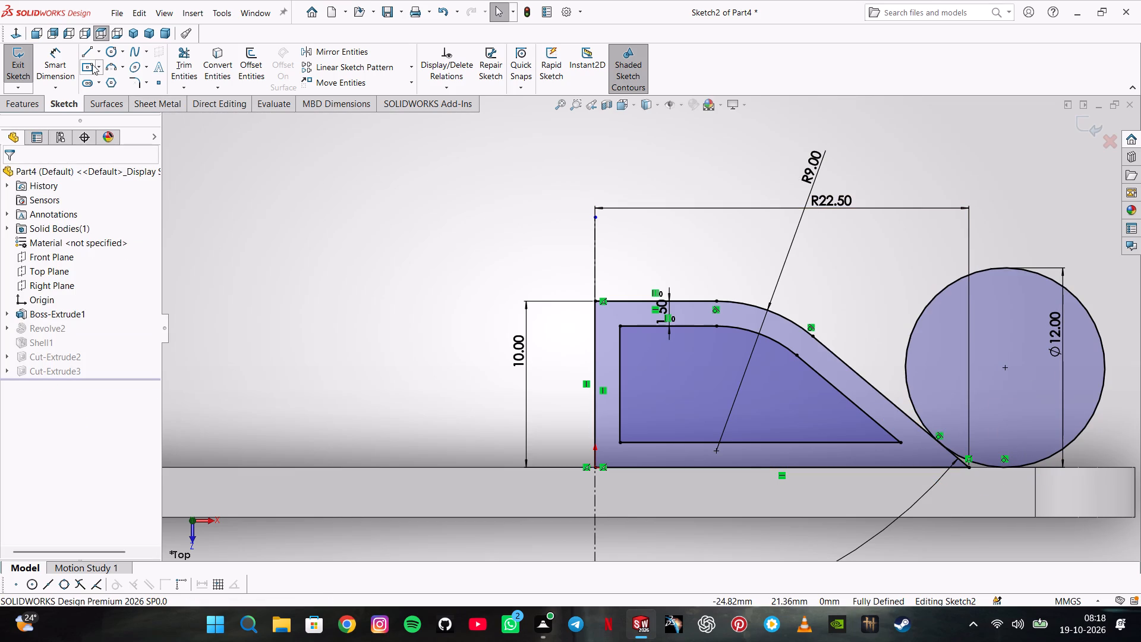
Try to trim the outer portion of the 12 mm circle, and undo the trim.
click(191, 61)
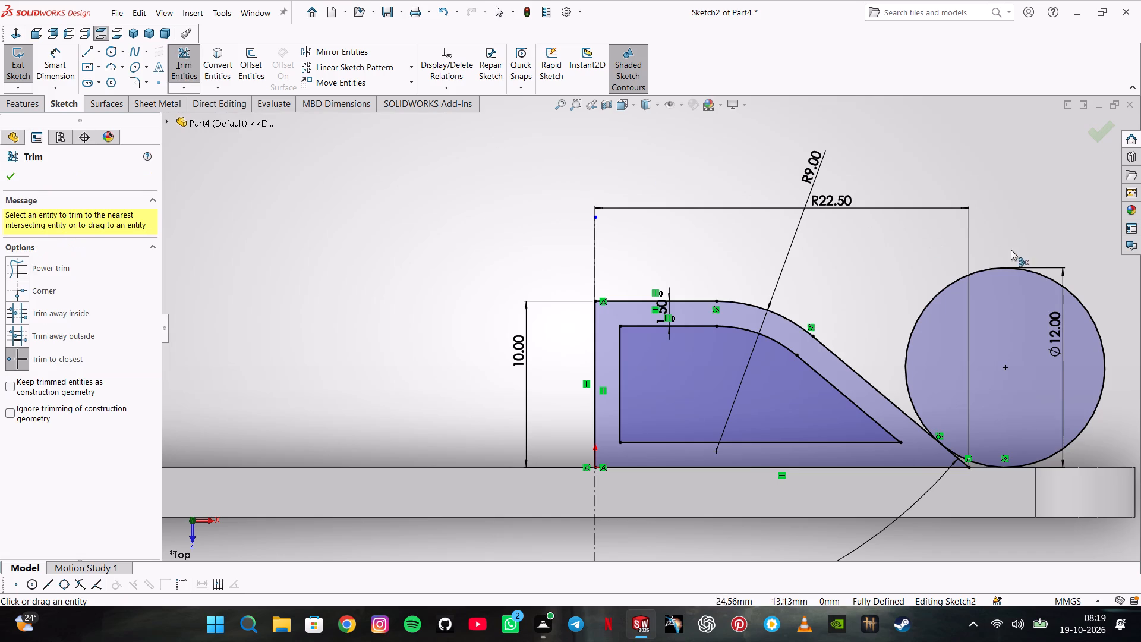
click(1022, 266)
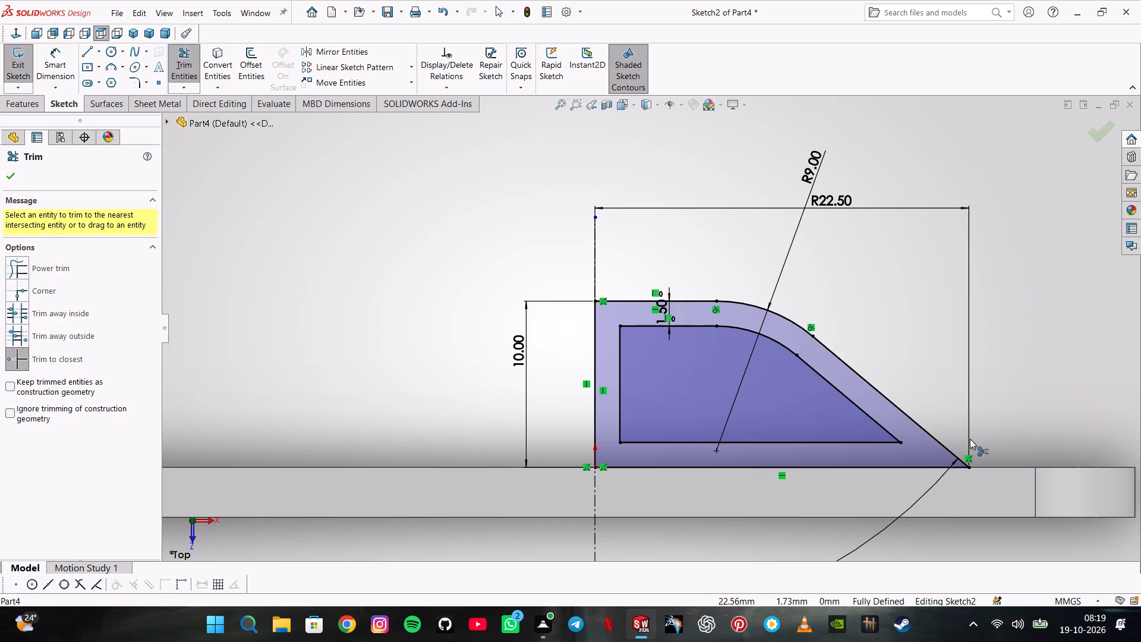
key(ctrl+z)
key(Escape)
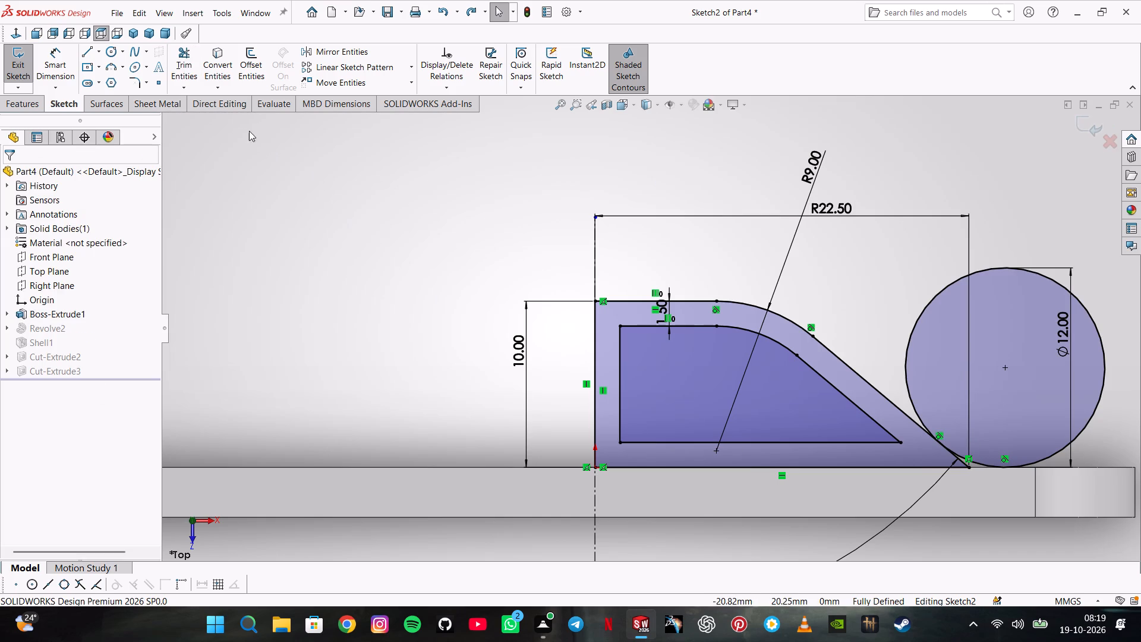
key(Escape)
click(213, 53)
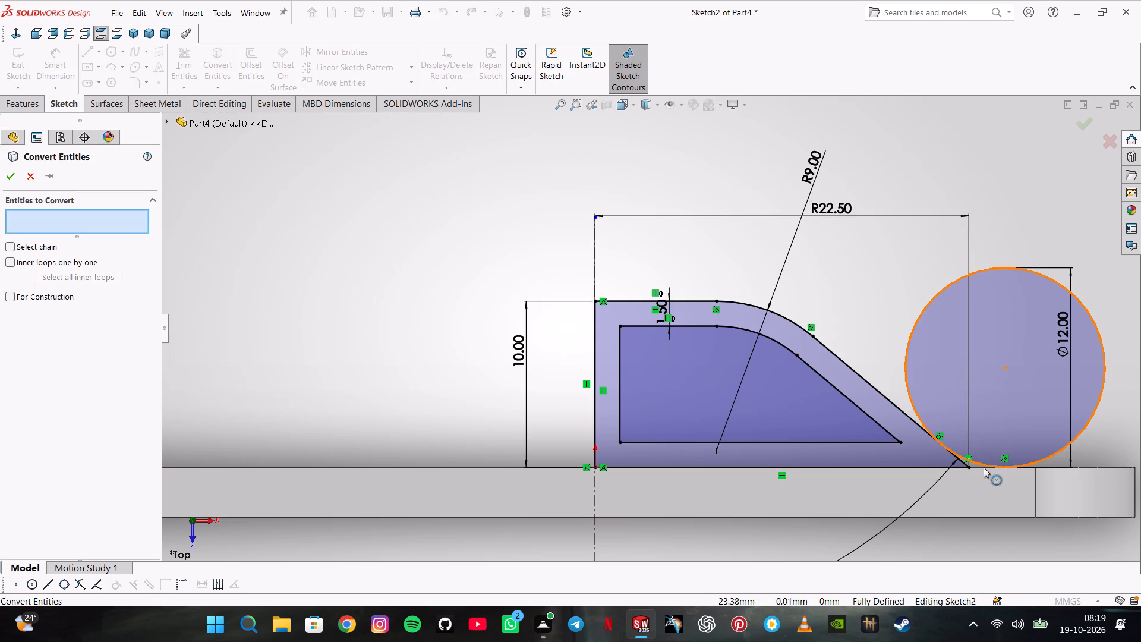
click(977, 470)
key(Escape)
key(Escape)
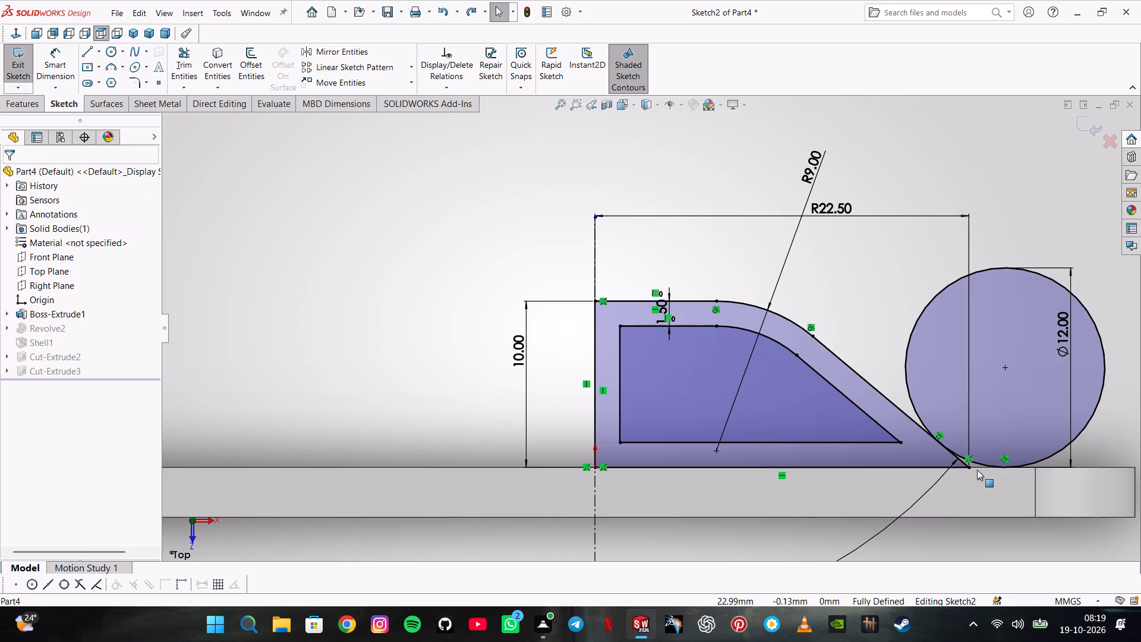
Convert the plate's upper edge into a sketch line and trim its part on the far side of the revolve axis.
click(978, 468)
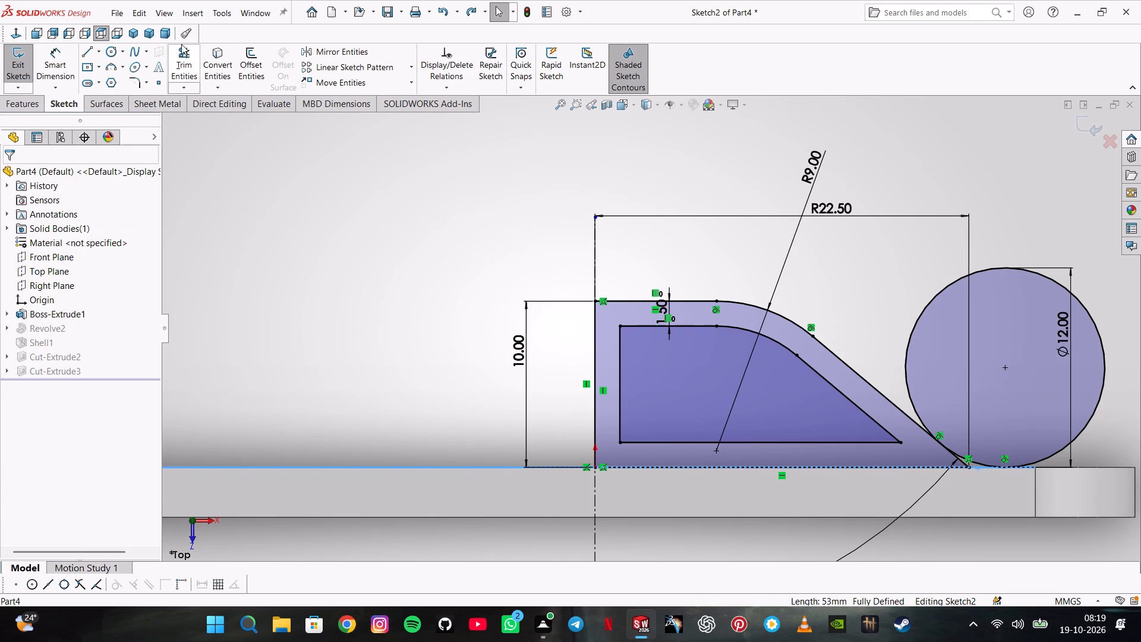
click(201, 53)
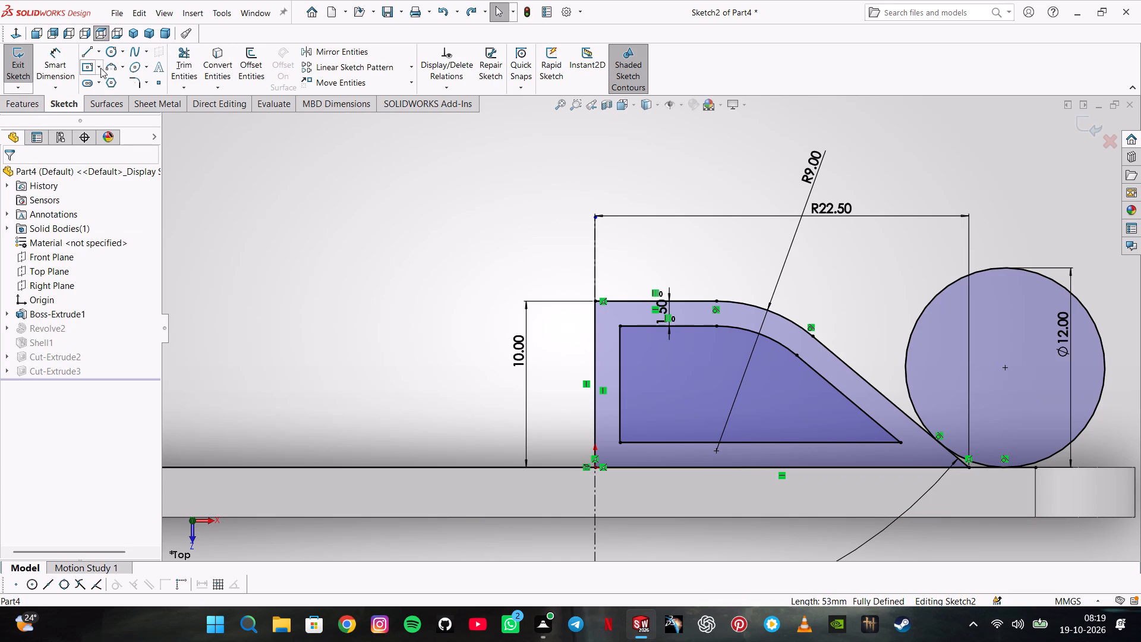
click(174, 57)
click(472, 471)
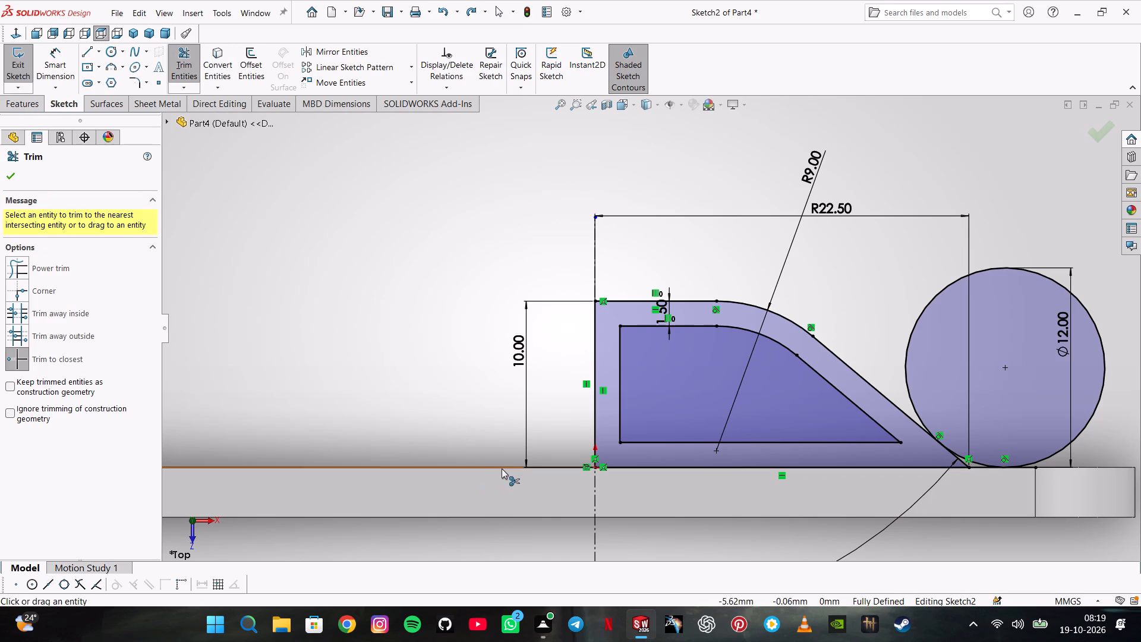
click(503, 468)
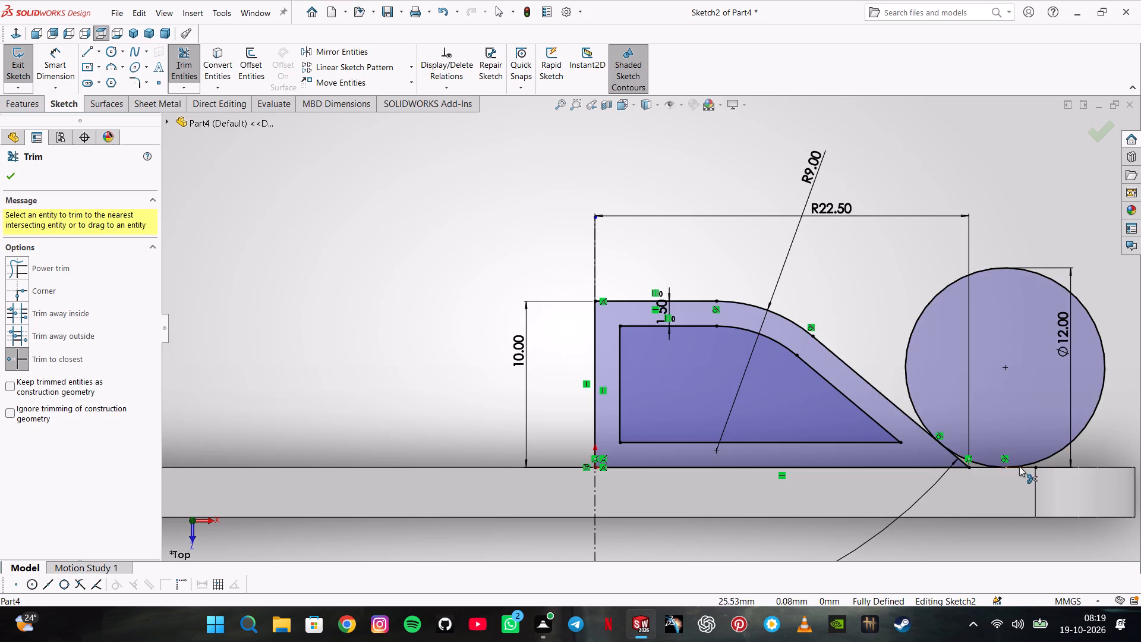
scroll(1019, 466, down, 4)
key(Escape)
key(Escape)
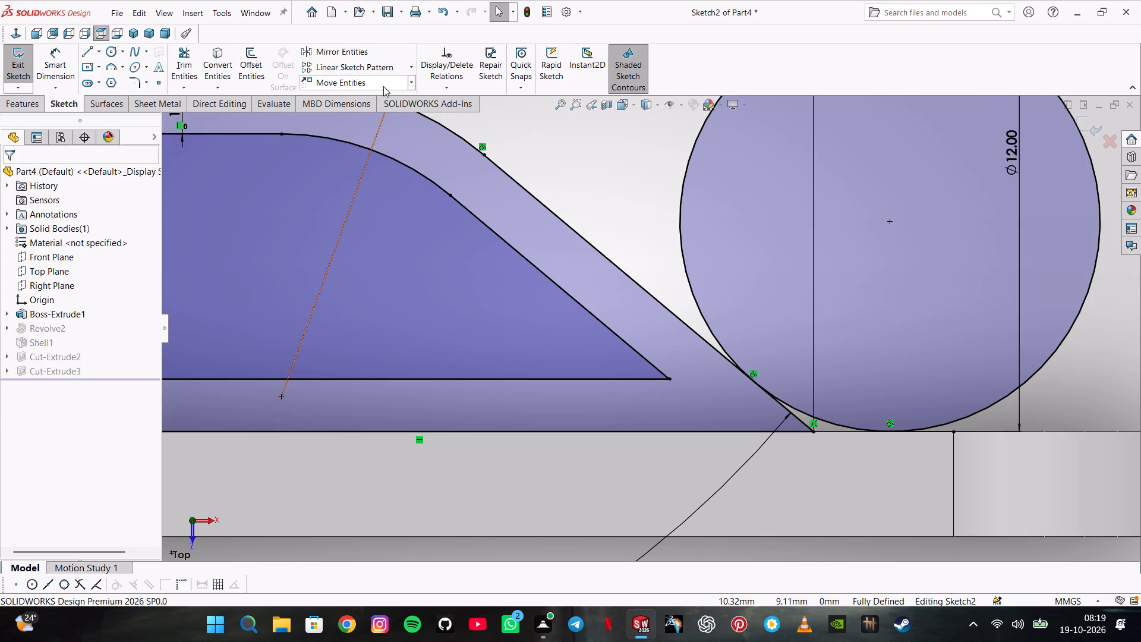
Trim the slope's lower end, the circle's outer arc and the excess base line to leave a tangent arc at the dome's foot.
click(181, 51)
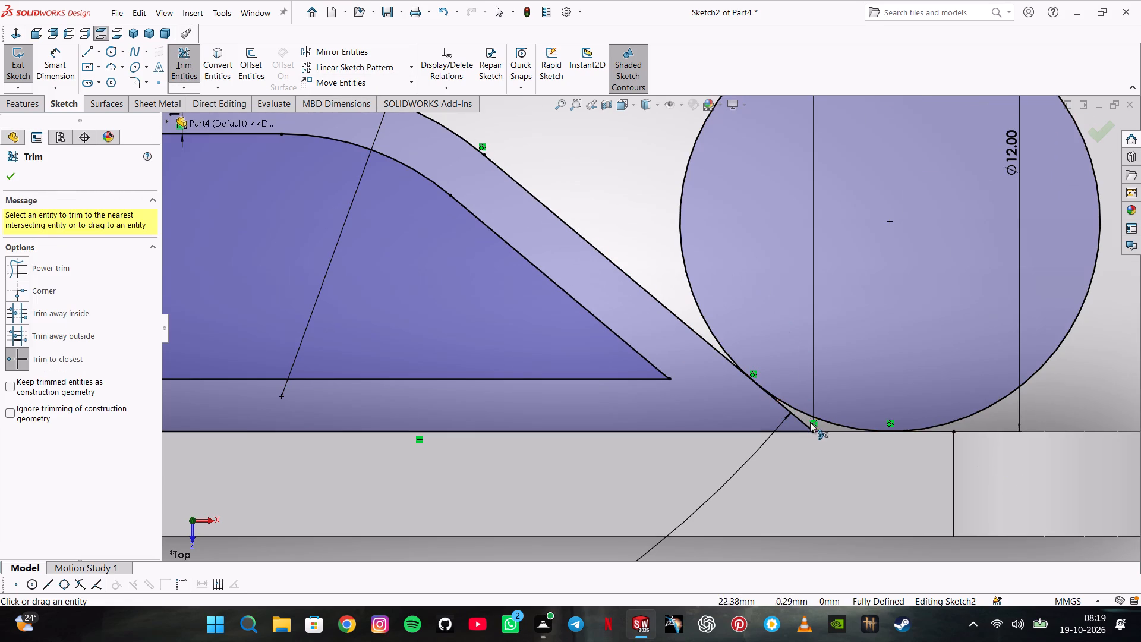
click(802, 420)
scroll(1031, 177, up, 2)
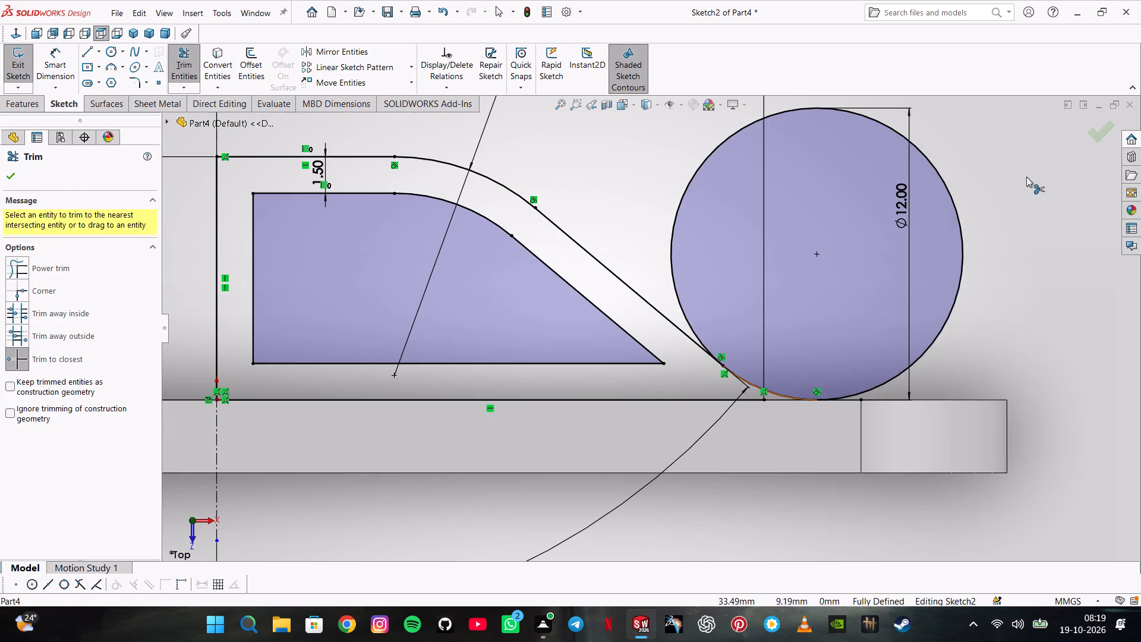
click(928, 164)
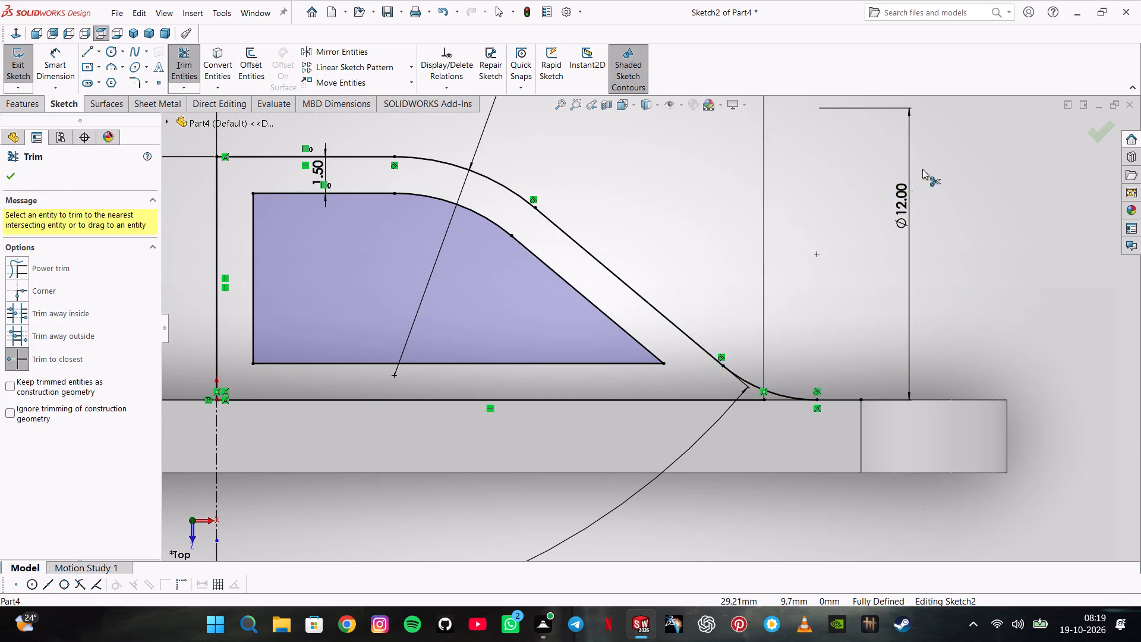
scroll(807, 369, down, 3)
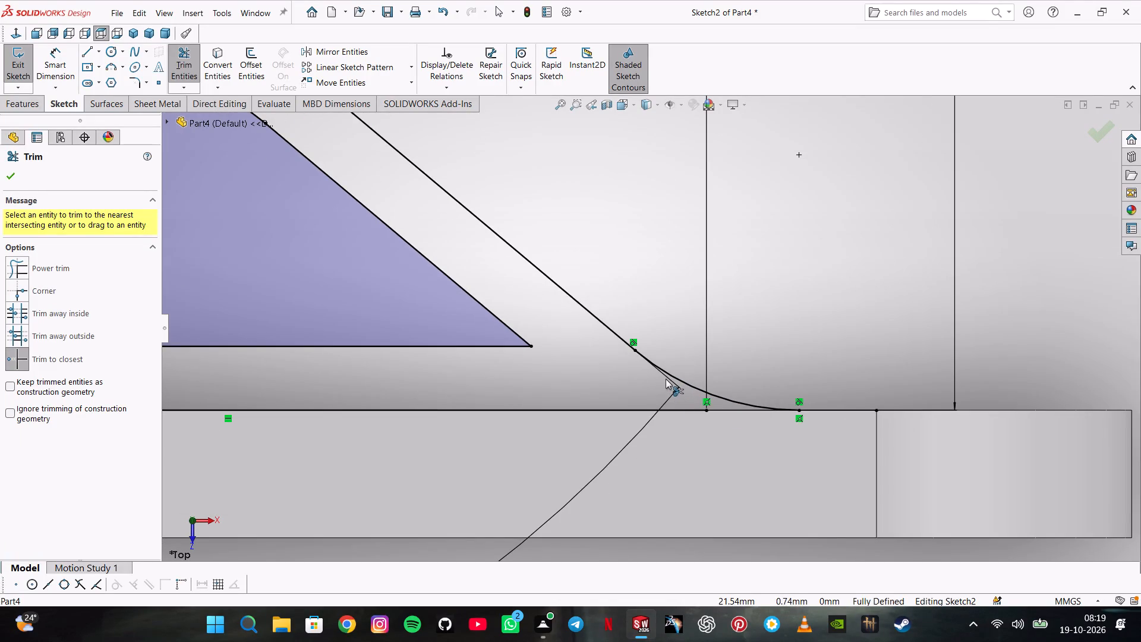
click(845, 410)
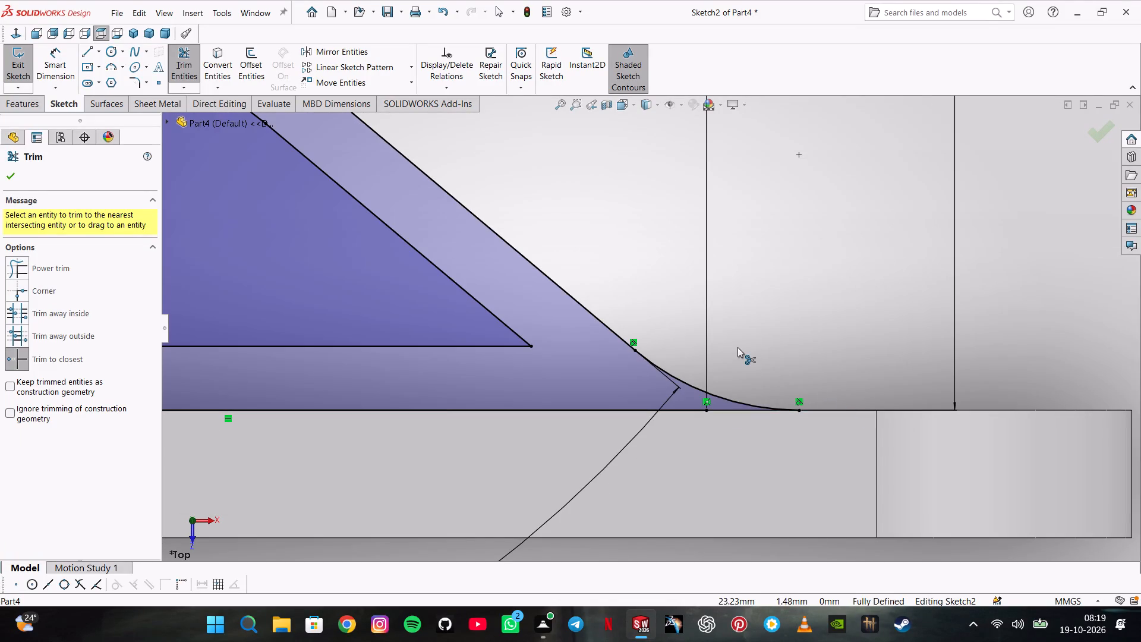
scroll(737, 347, up, 3)
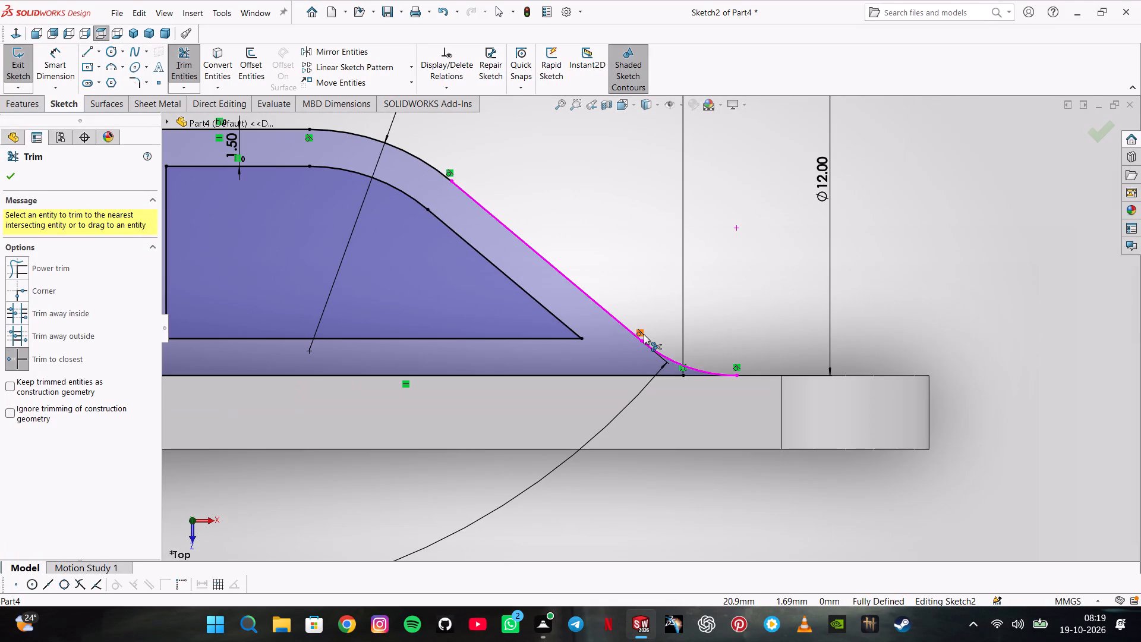
scroll(643, 333, up, 1)
key(Escape)
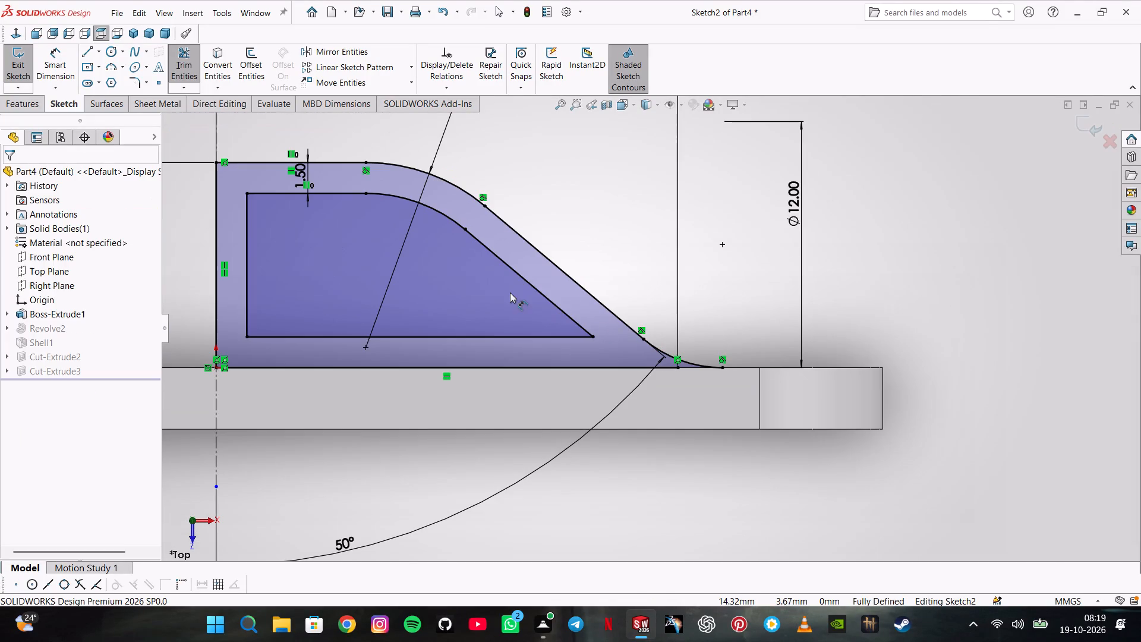
key(Escape)
Delete the inner 1.5 mm offset profile from the dome sketch.
click(509, 291)
key(Delete)
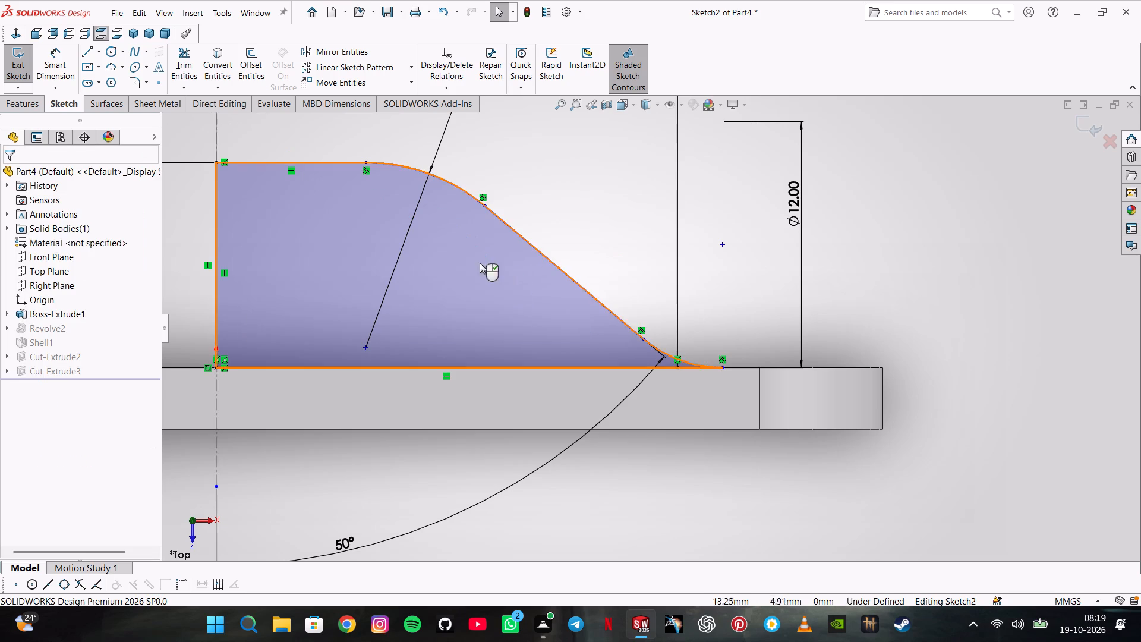
Offset the entire closed dome profile inward by 2 mm with the direction reversed.
click(255, 67)
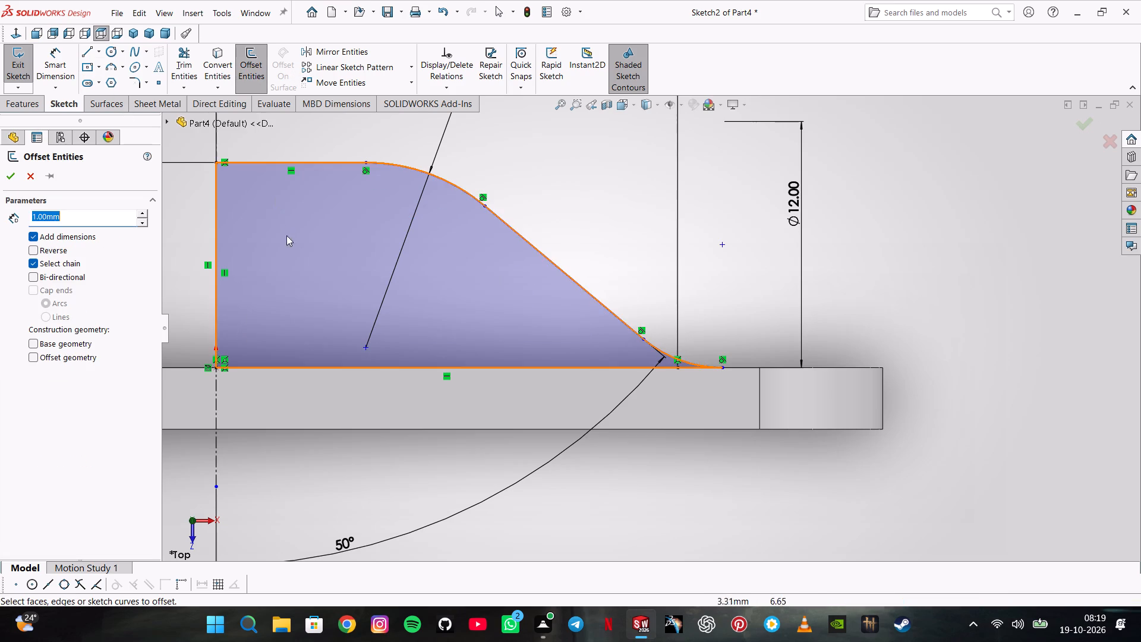
click(291, 243)
click(254, 216)
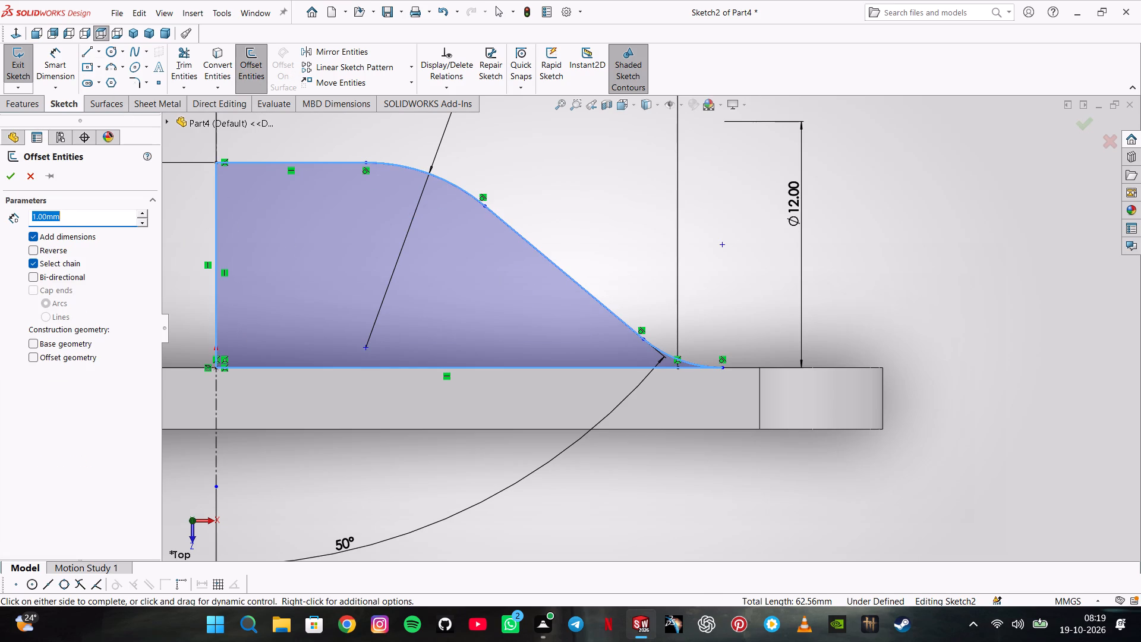
text(1.5)
key(Return)
click(62, 249)
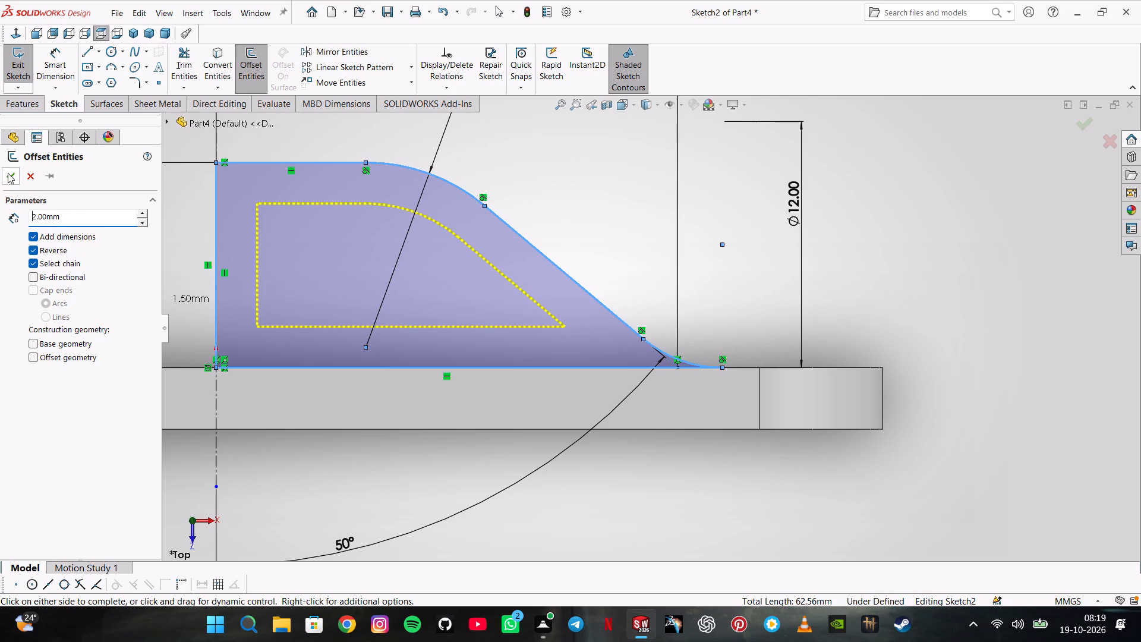
click(8, 173)
Examine the sharp lower corner where the inner offset's slope meets its base line.
scroll(563, 307, down, 2)
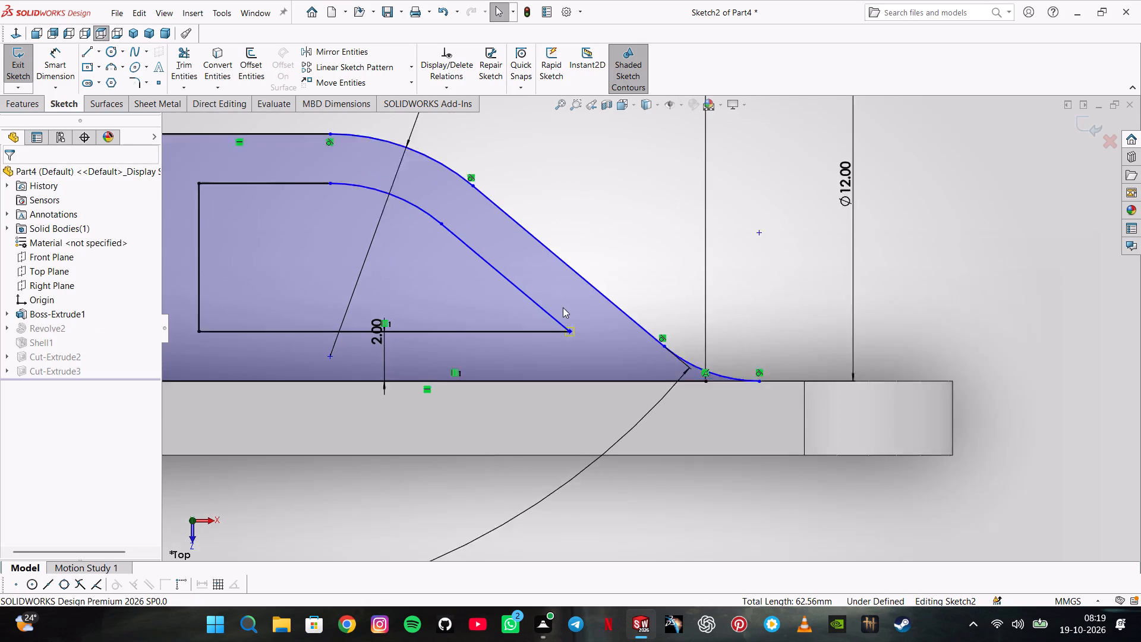
scroll(563, 307, down, 2)
click(698, 220)
scroll(611, 300, down, 4)
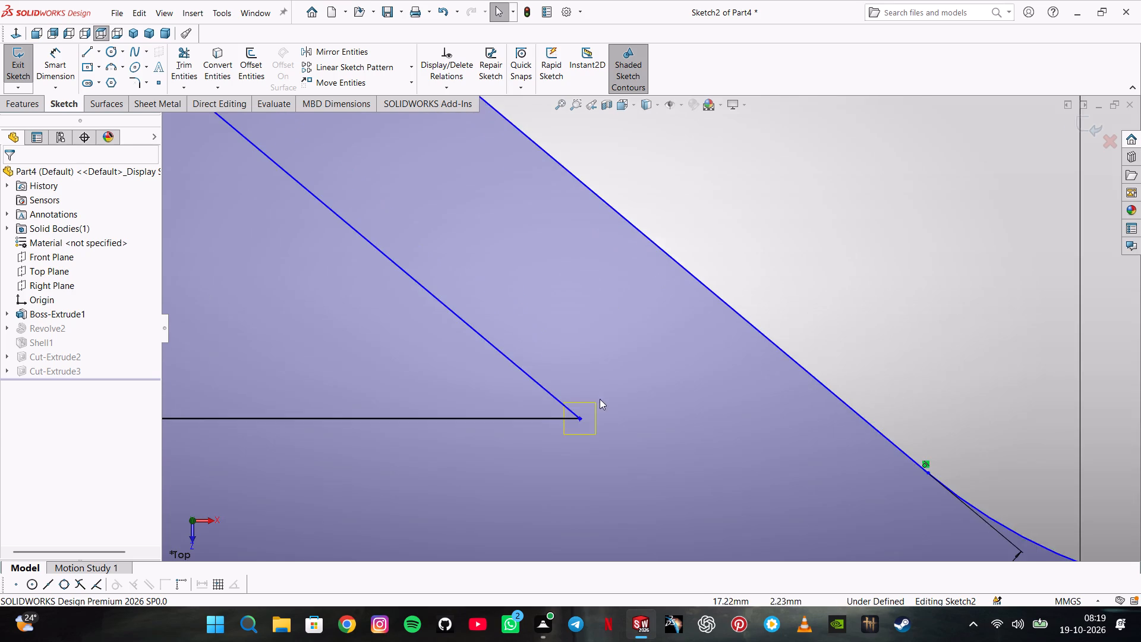
scroll(604, 413, down, 5)
scroll(545, 376, down, 5)
scroll(585, 260, down, 4)
scroll(631, 284, down, 4)
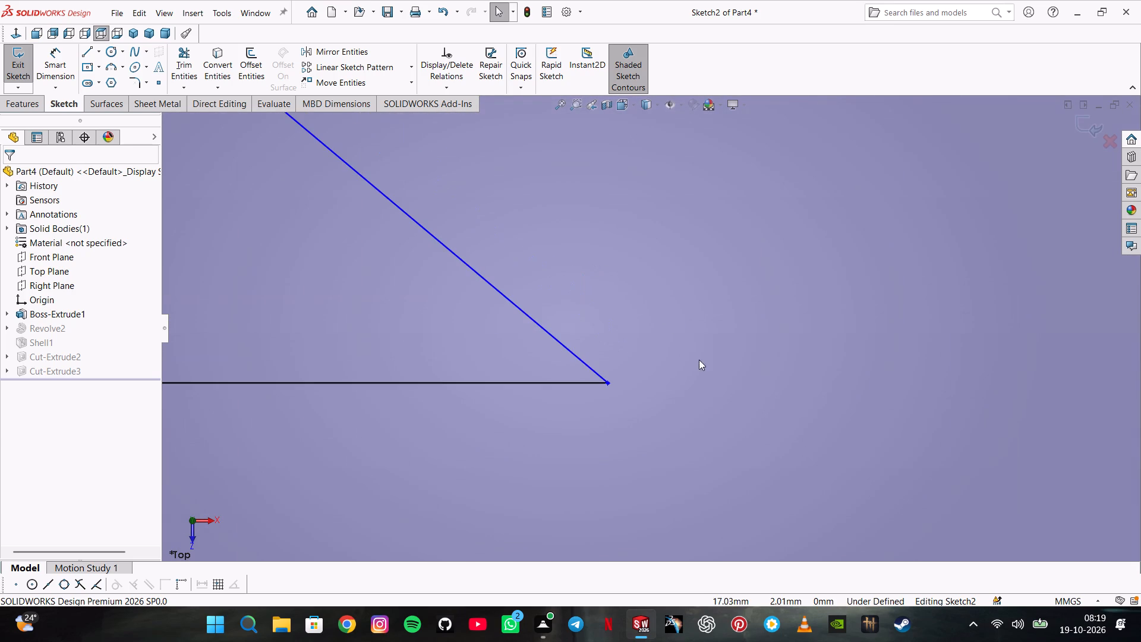
click(650, 371)
scroll(656, 372, up, 14)
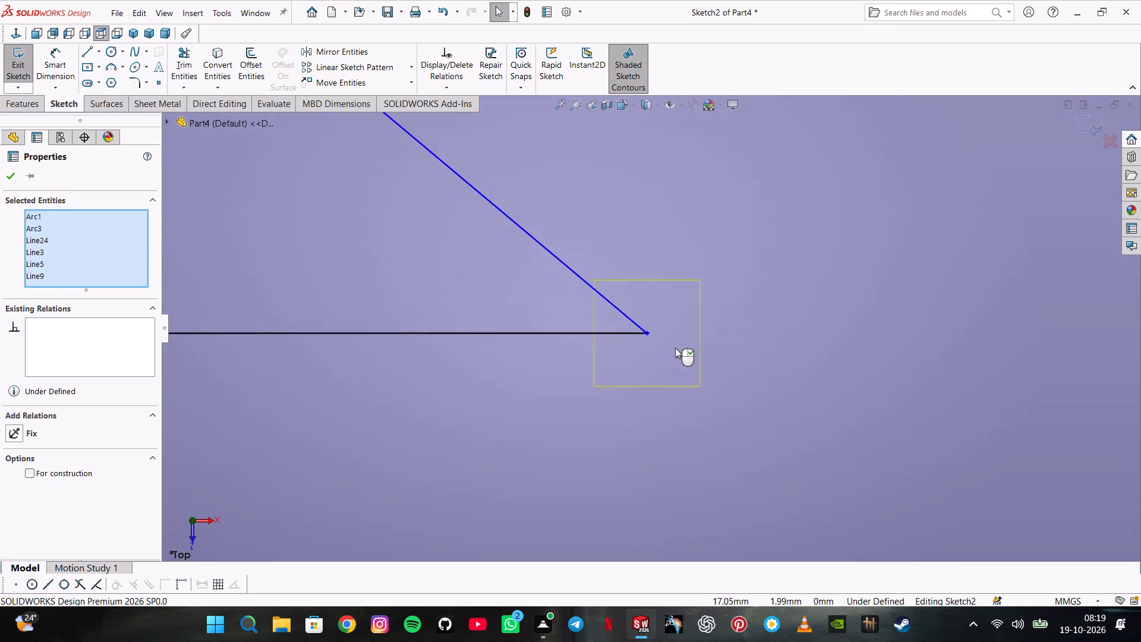
scroll(675, 348, up, 3)
key(Escape)
scroll(675, 348, up, 6)
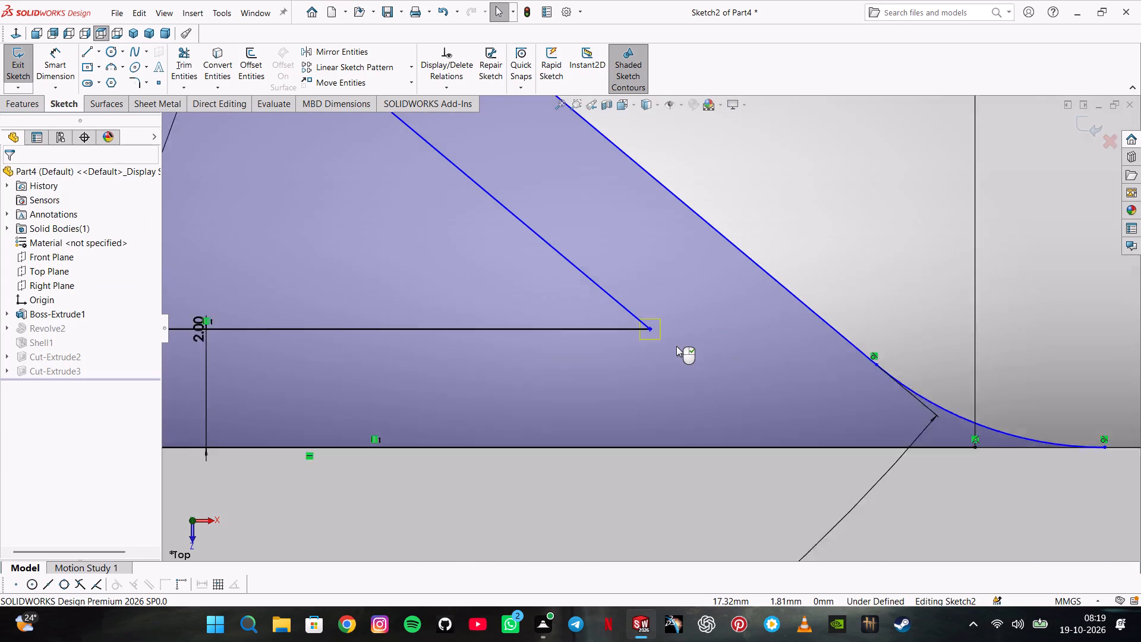
scroll(676, 346, up, 3)
key(Escape)
key(Escape)
Trim away the inner offset's horizontal base line.
click(179, 80)
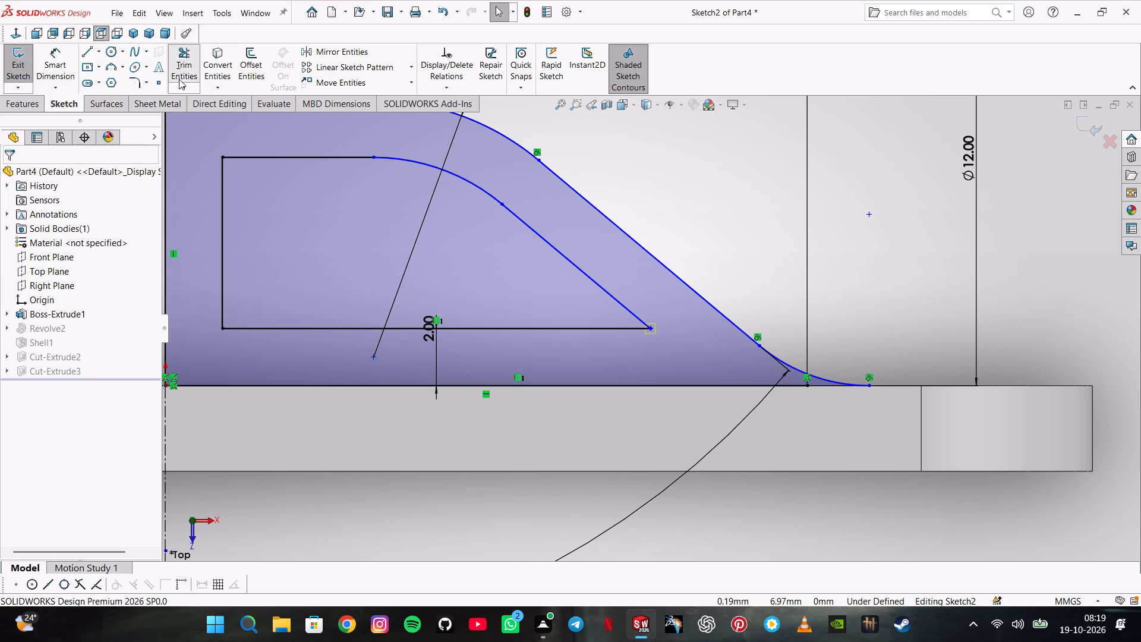
click(385, 329)
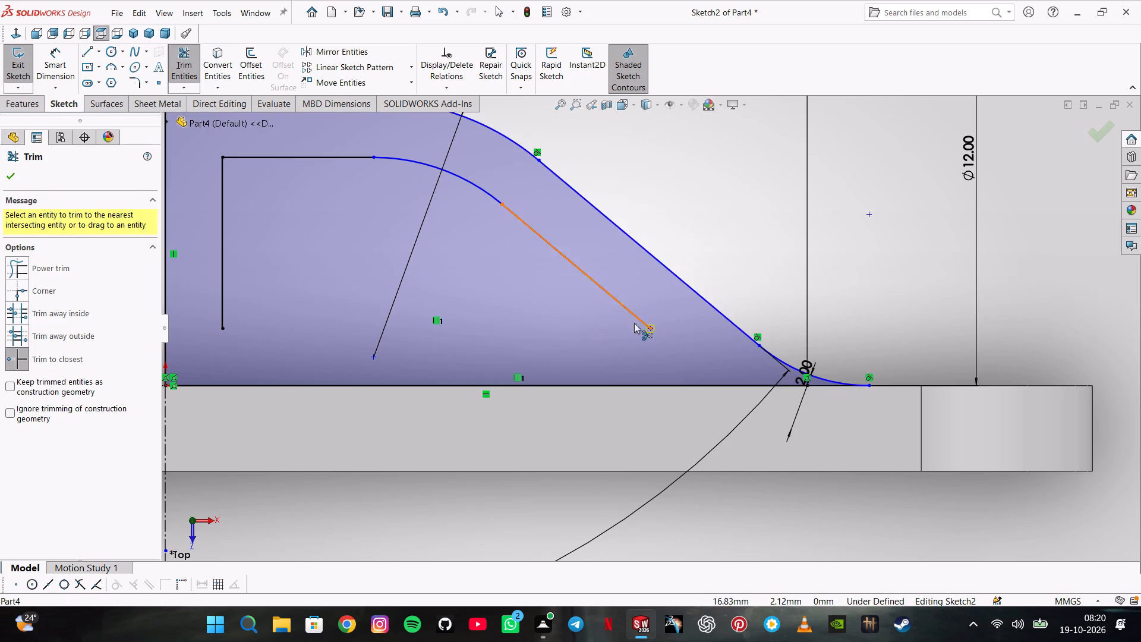
key(Escape)
key(Escape)
Extend the inner sloped line down to the dome profile's base line.
click(180, 85)
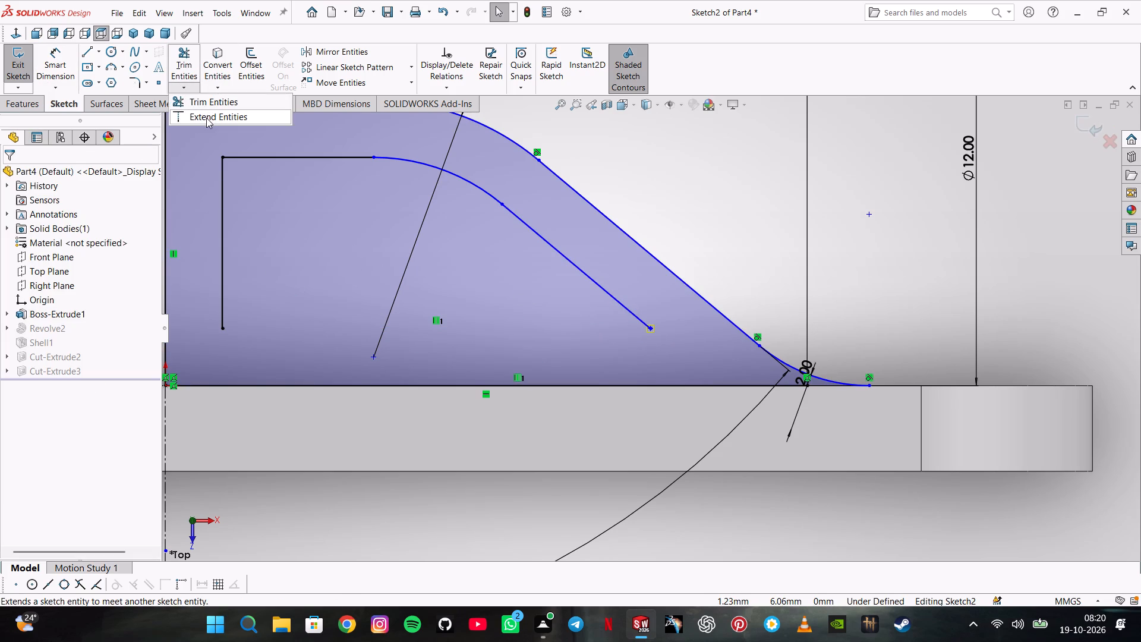
click(206, 118)
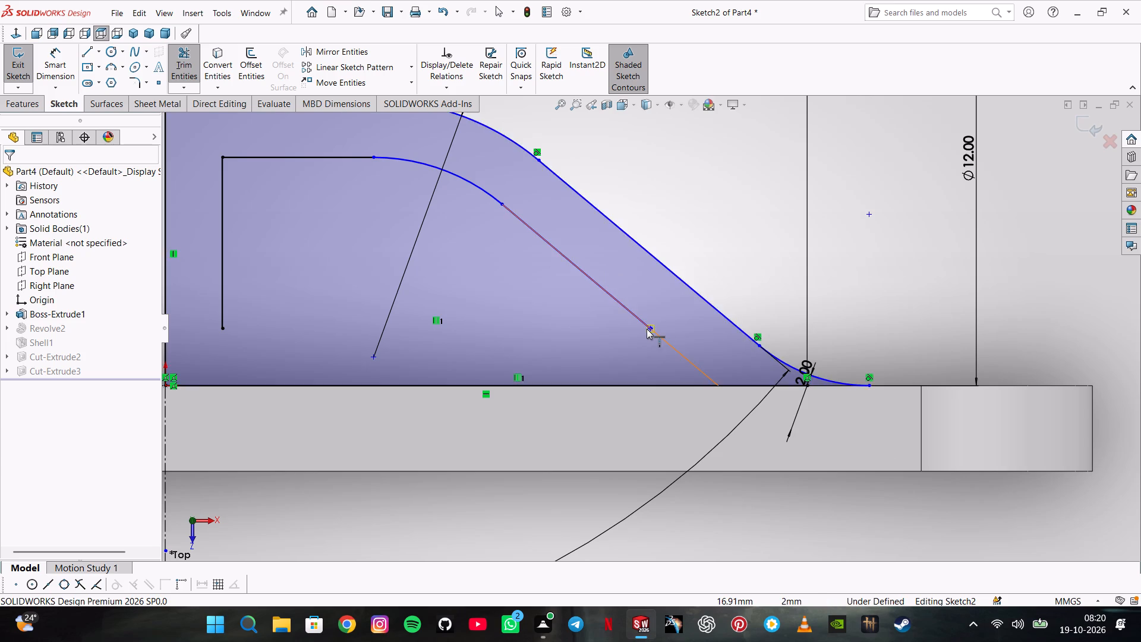
click(645, 329)
click(650, 325)
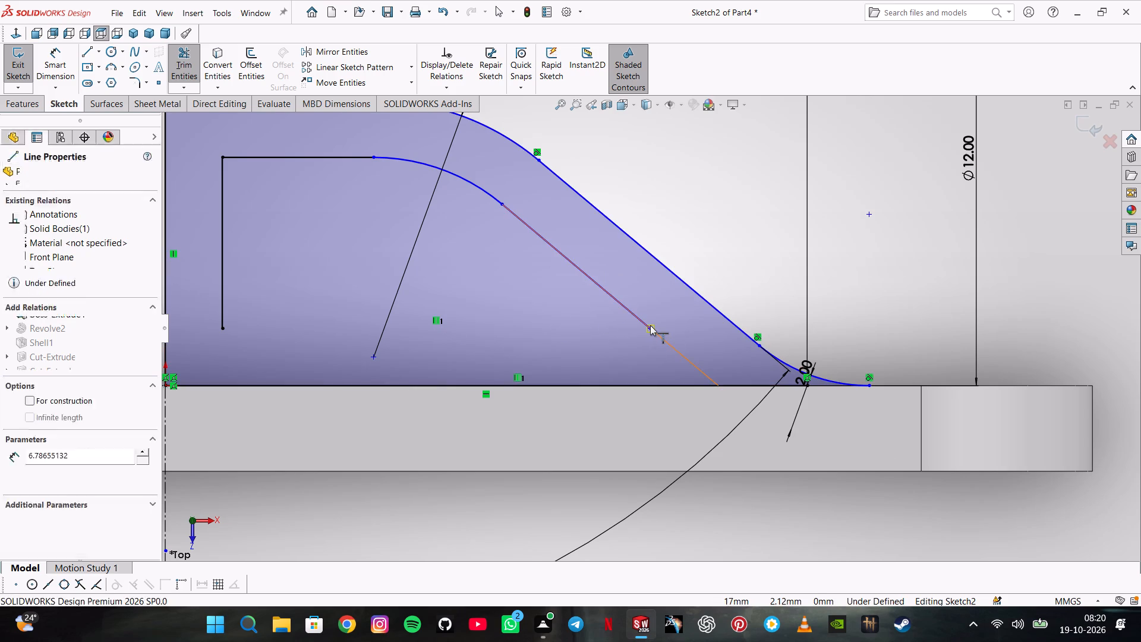
key(Escape)
key(Escape)
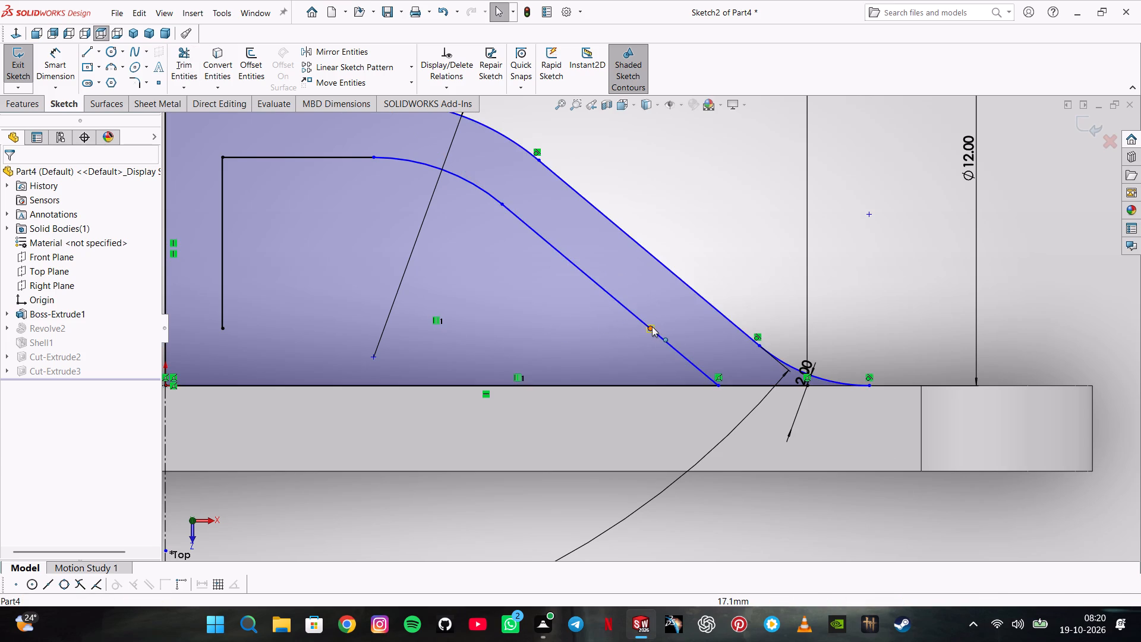
Delete the inner offset's vertical line beside the revolve axis.
scroll(654, 323, down, 3)
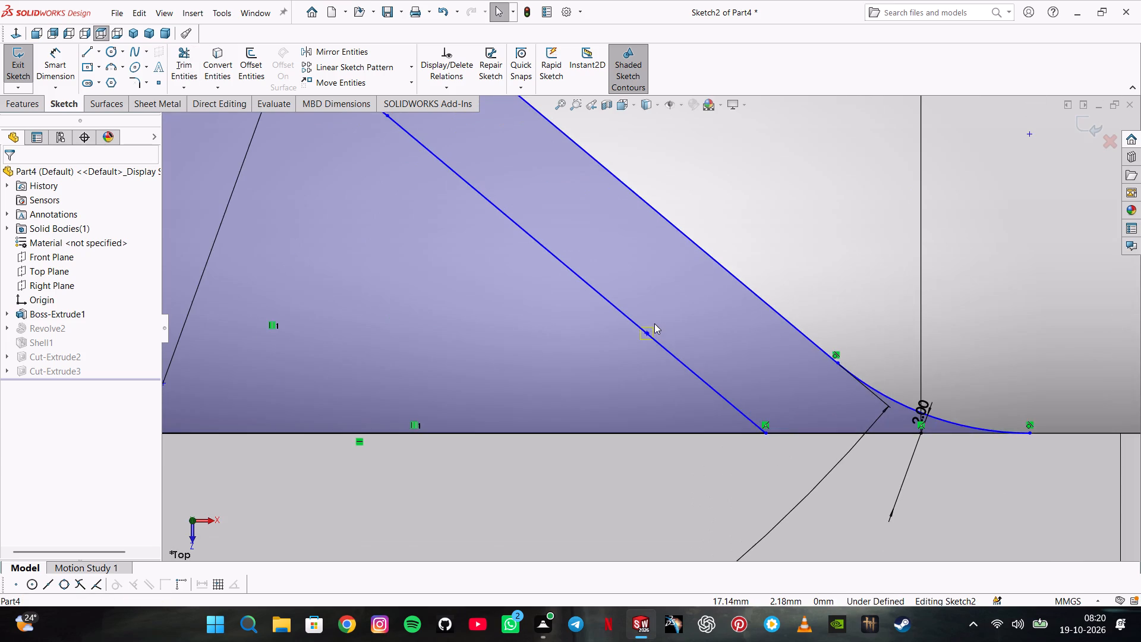
scroll(654, 323, up, 5)
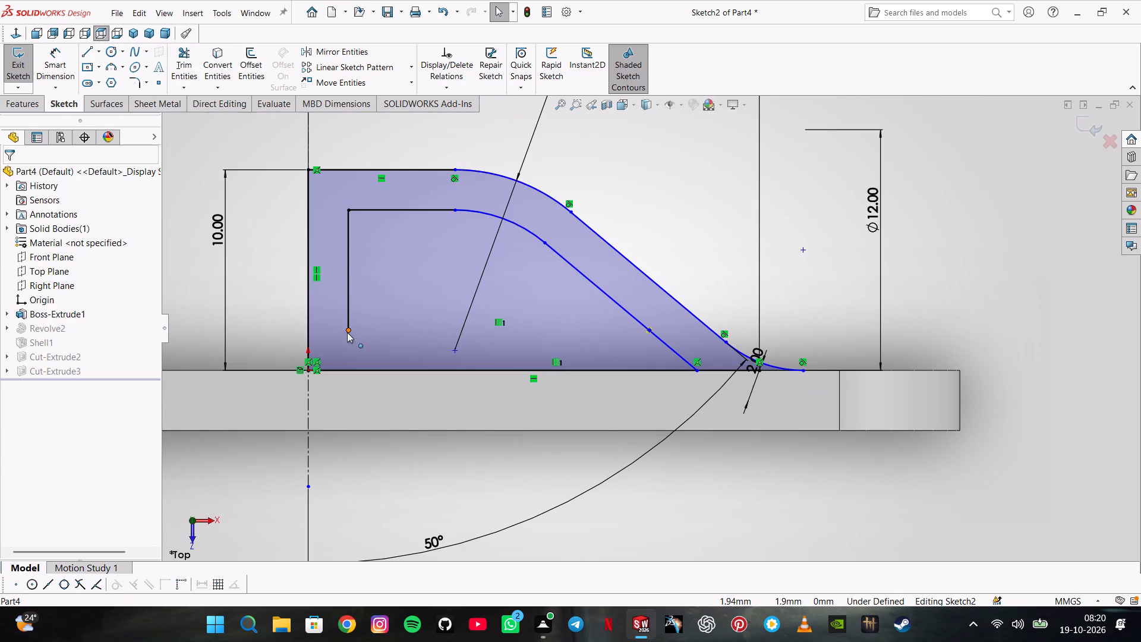
click(187, 90)
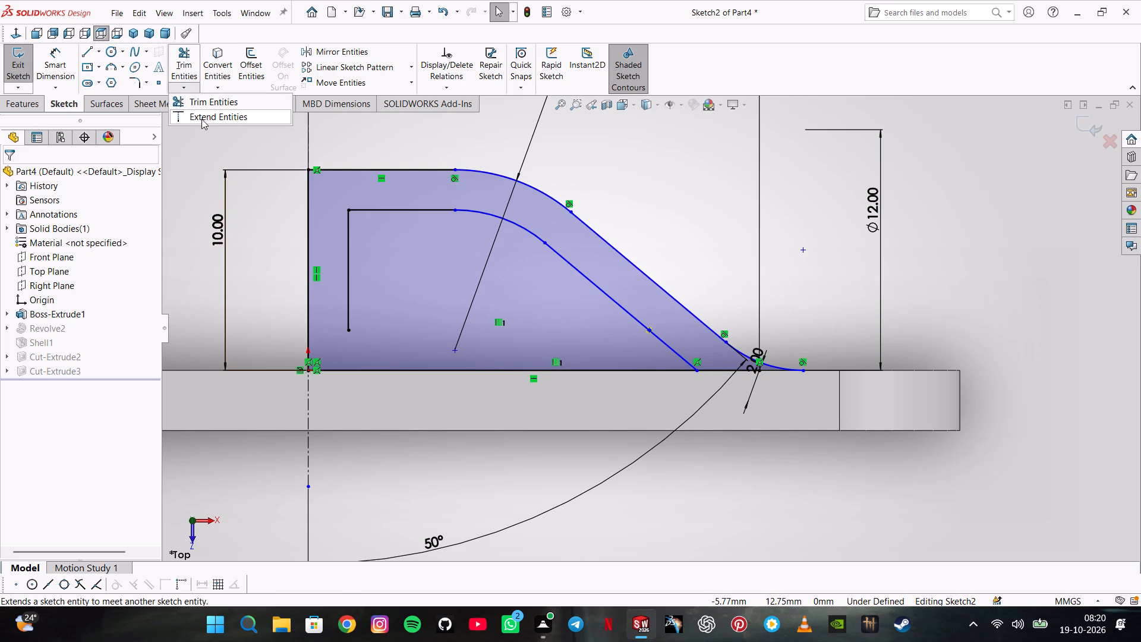
click(225, 122)
key(Escape)
key(Escape)
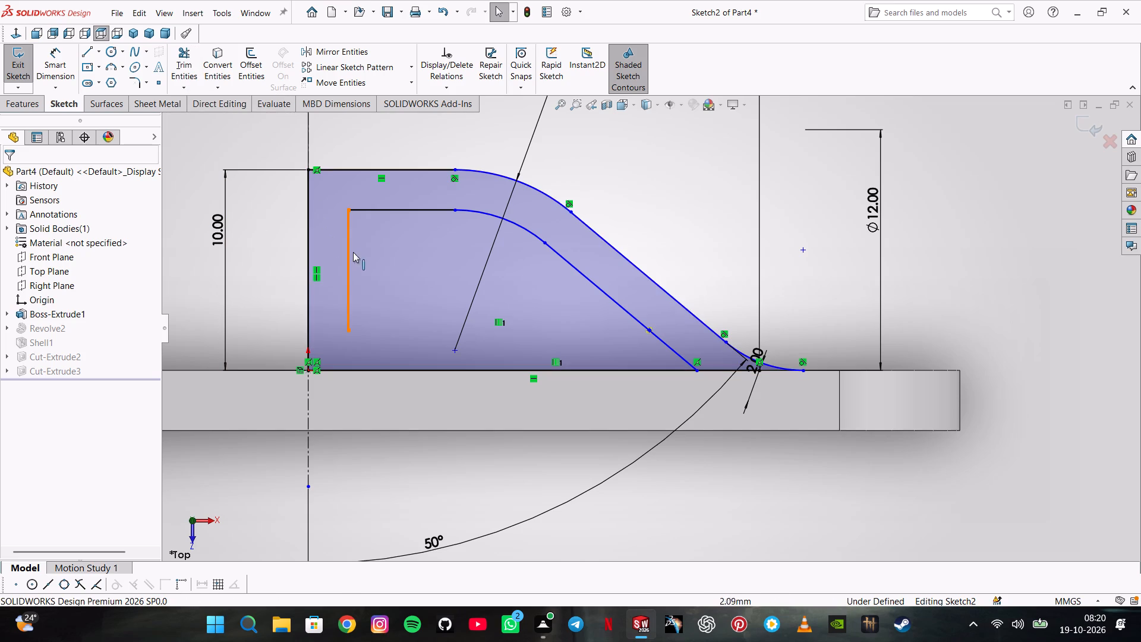
click(350, 253)
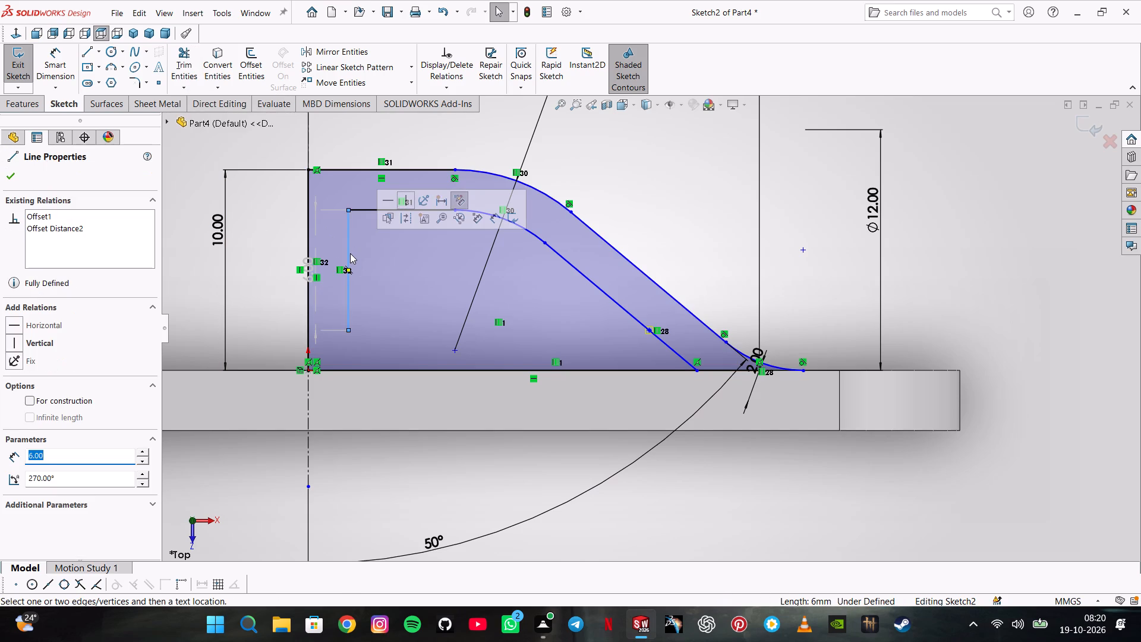
key(Delete)
key(Return)
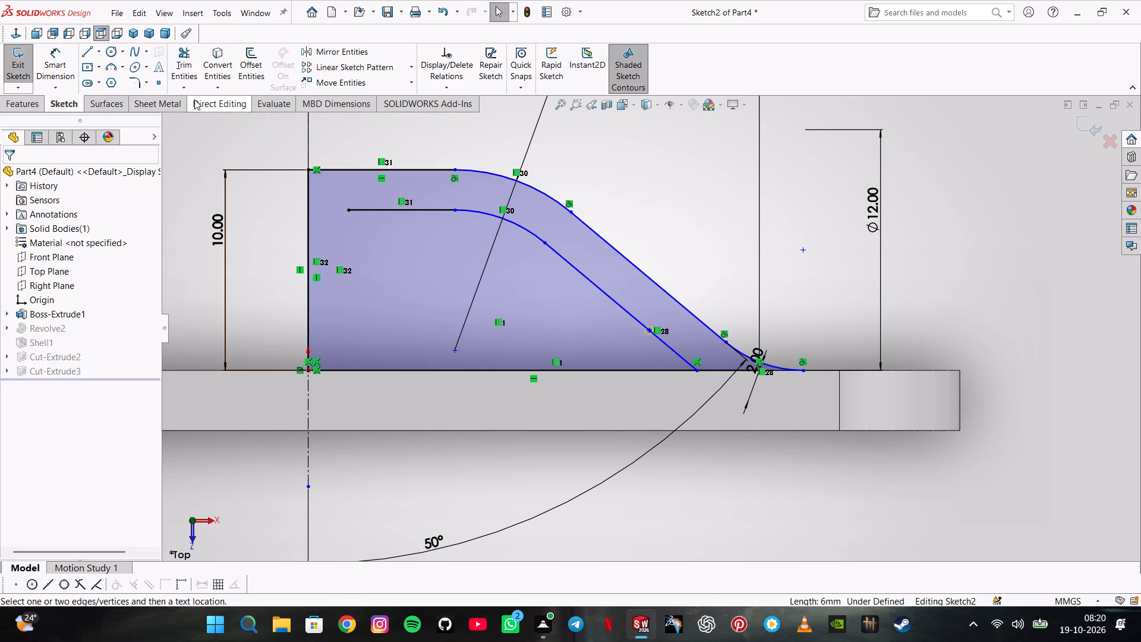
Extend the inner offset's horizontal top line to the vertical line on the revolve axis.
click(185, 84)
click(205, 118)
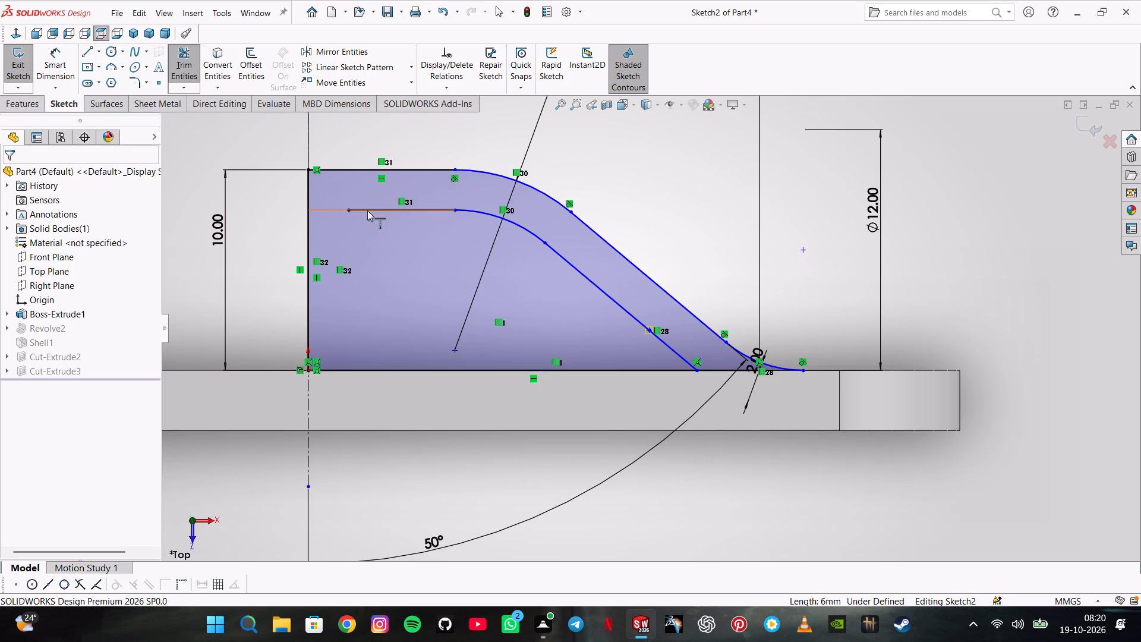
click(367, 210)
key(Escape)
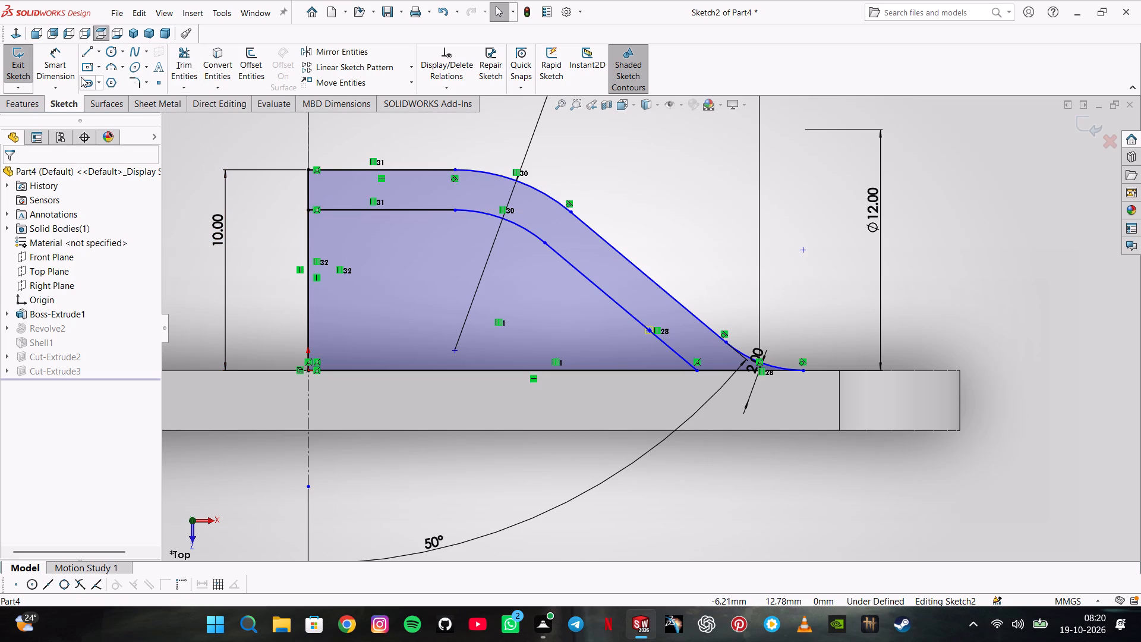
Trim the axis-side vertical line below the inner top line and the base line inside the inner slope, leaving a closed wall profile.
click(179, 65)
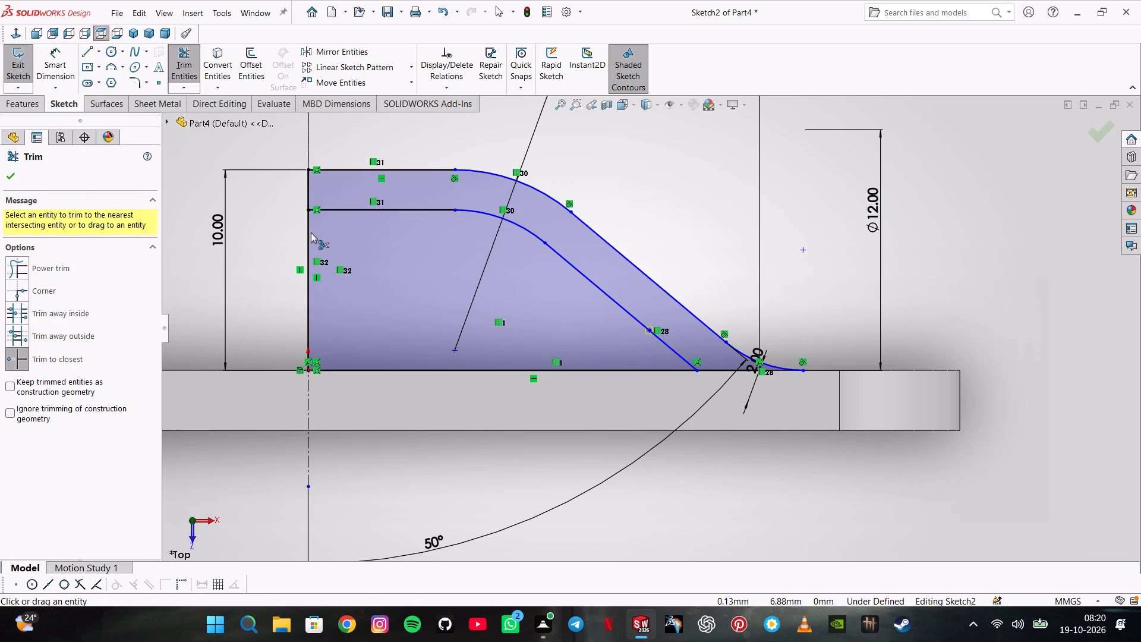
click(308, 232)
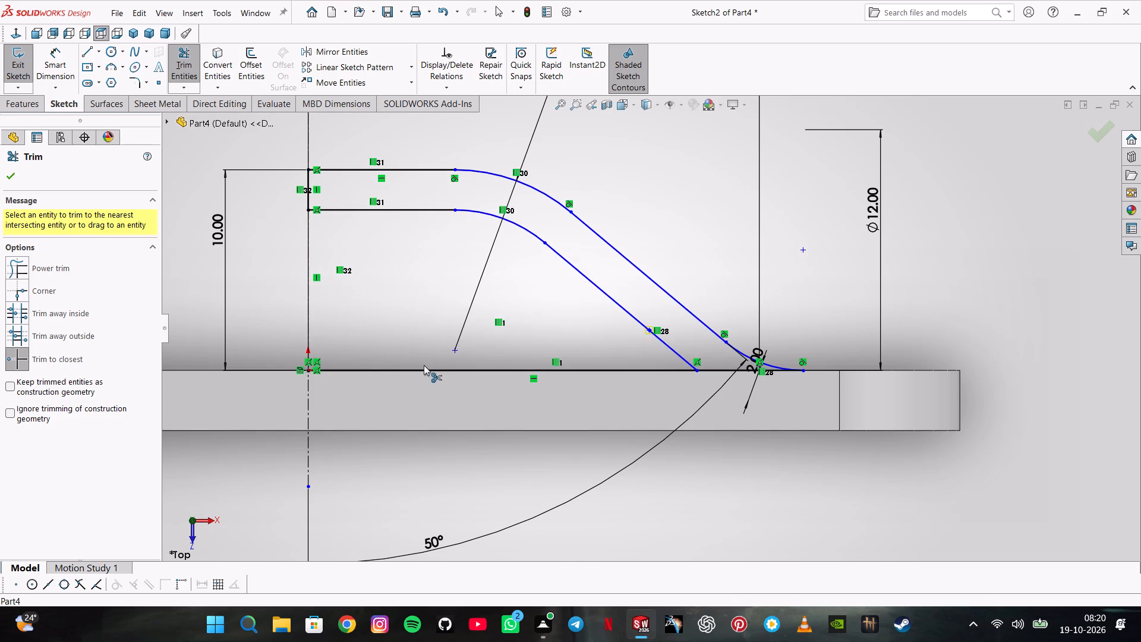
click(430, 369)
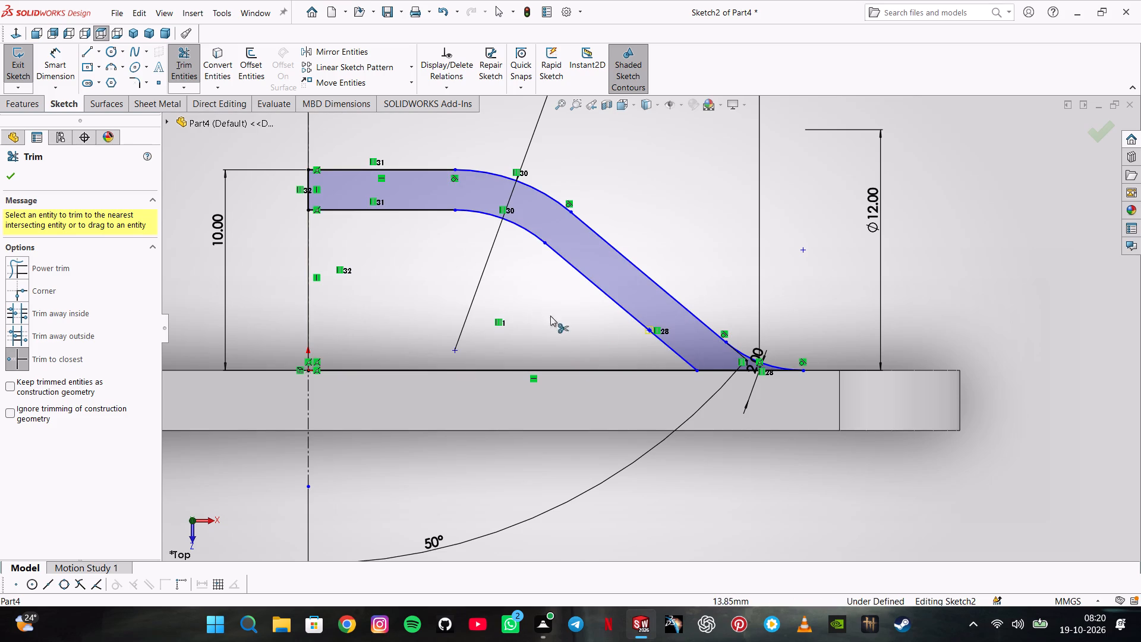
key(Escape)
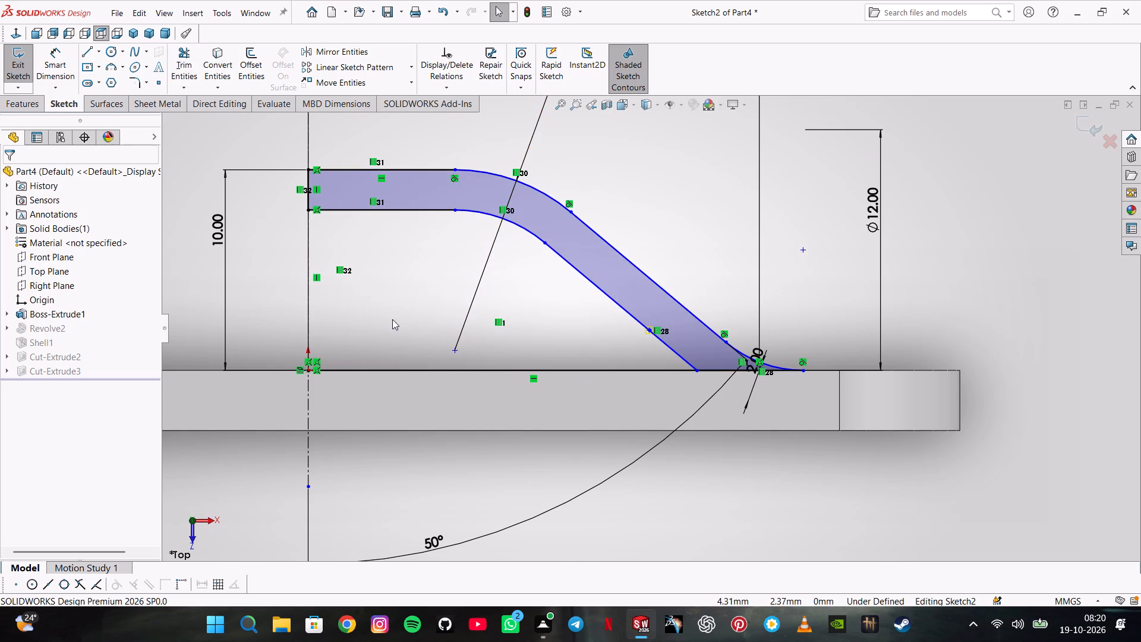
Exit the dome sketch and rebuild the revolve anyway.
click(31, 106)
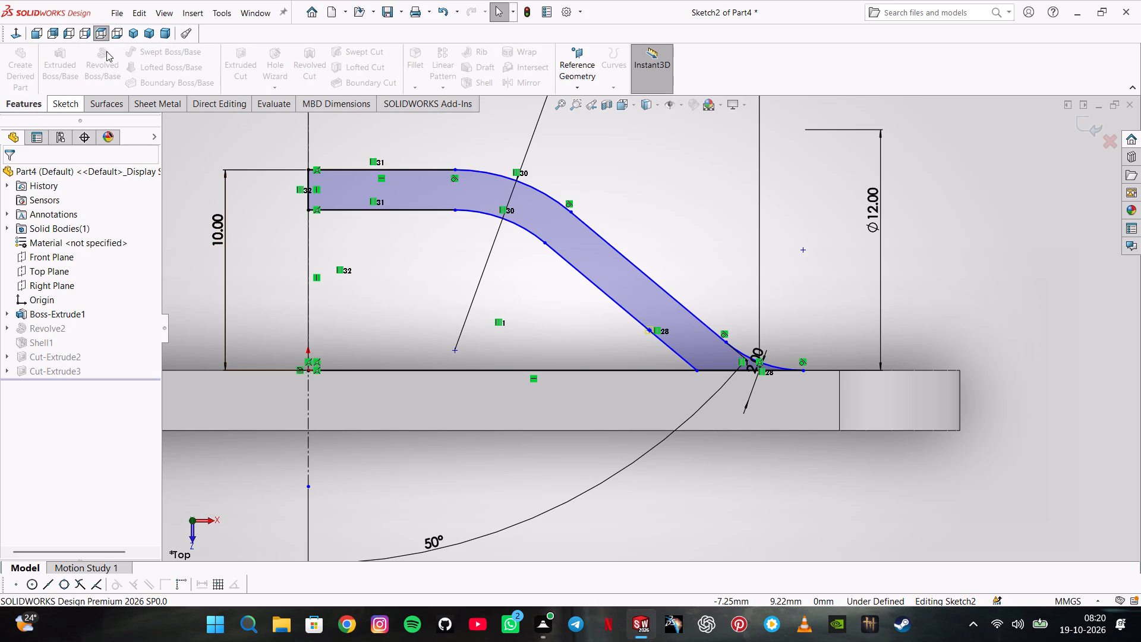
click(69, 102)
click(22, 61)
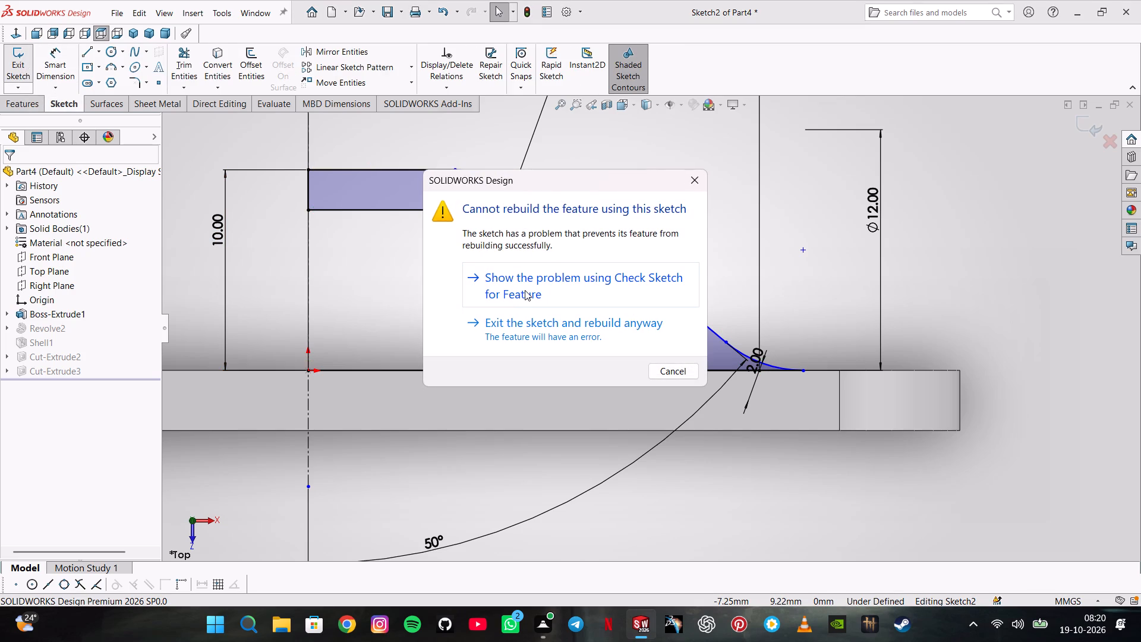
click(543, 322)
click(435, 96)
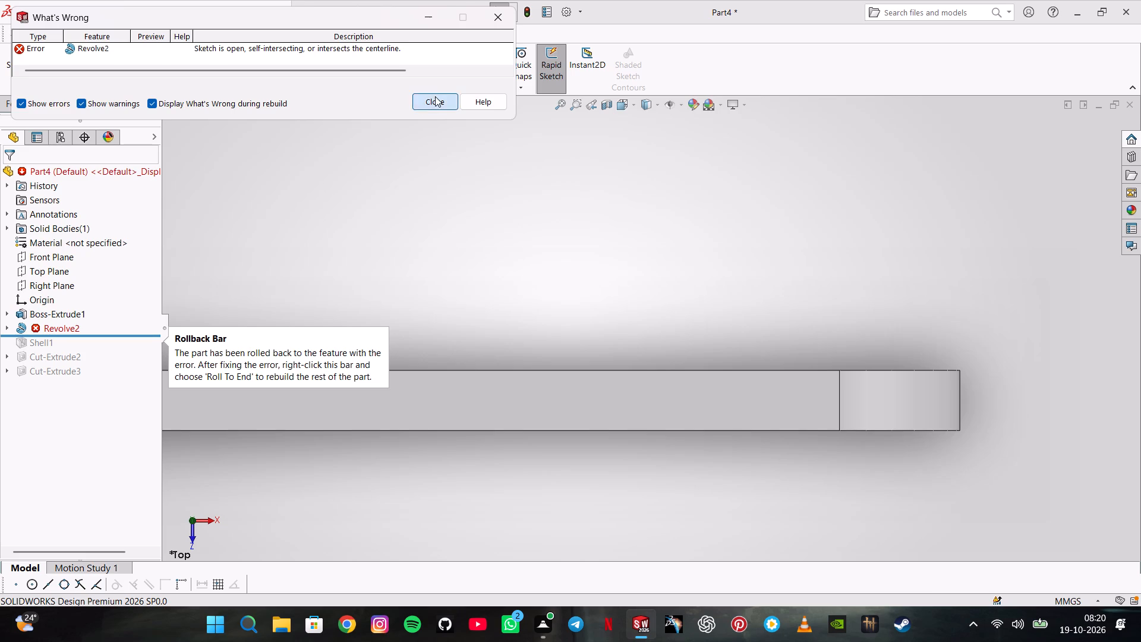
Reopen the revolve's sketch to check the wall profile, and exit it with a rebuild anyway.
click(60, 323)
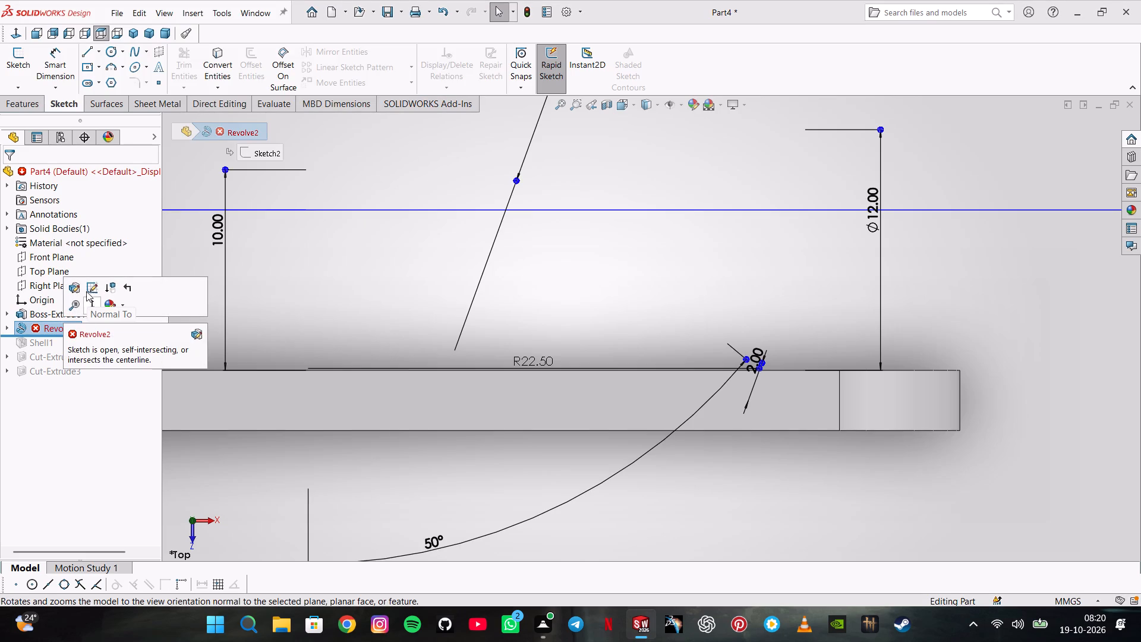
click(86, 289)
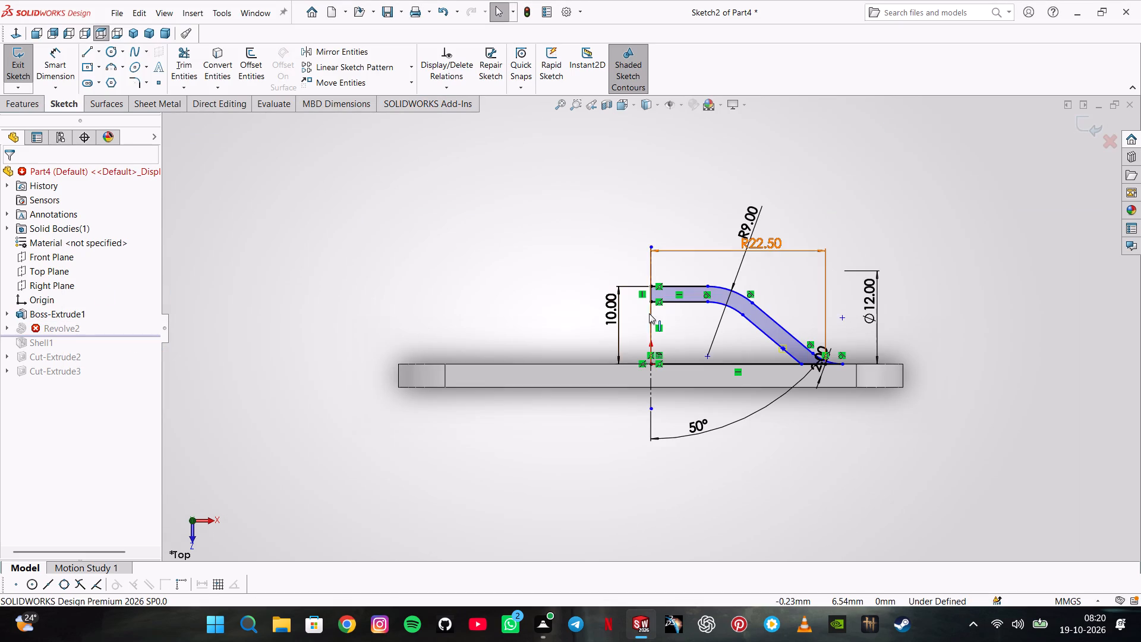
click(12, 69)
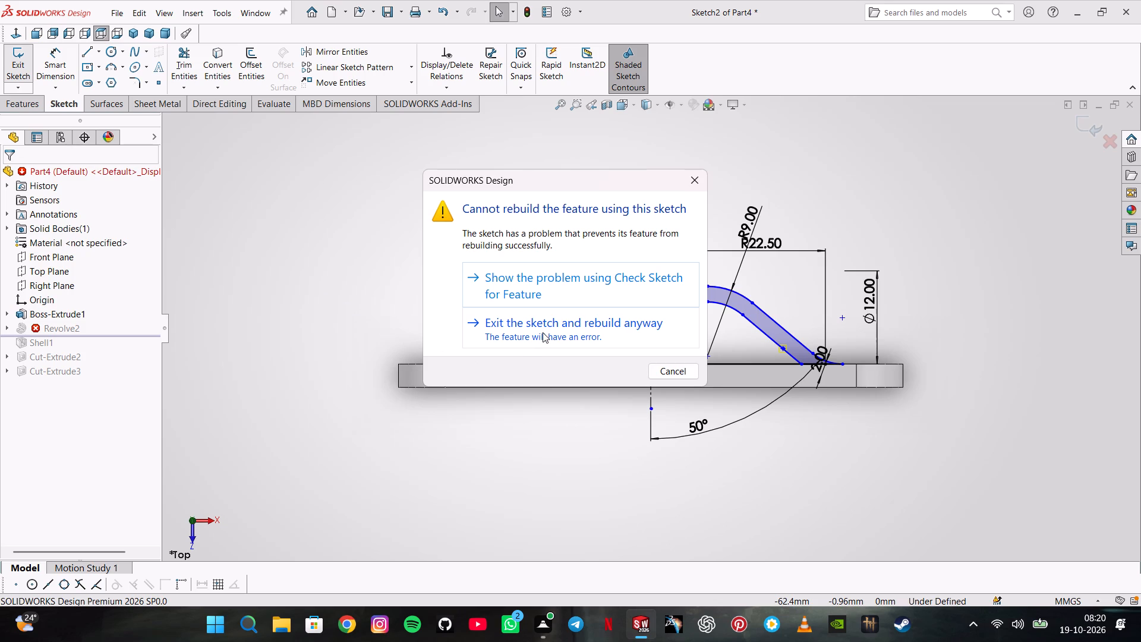
click(545, 331)
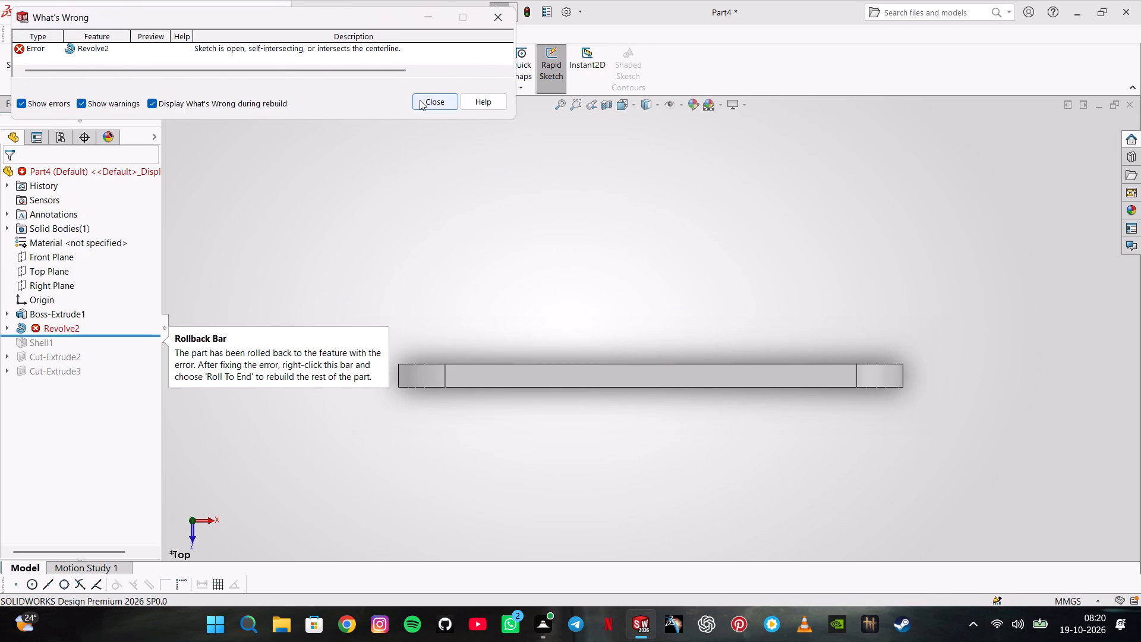
click(420, 100)
Delete the failed dome revolve Revolve2 together with its dependent shell feature.
right_click(12, 333)
right_click(29, 328)
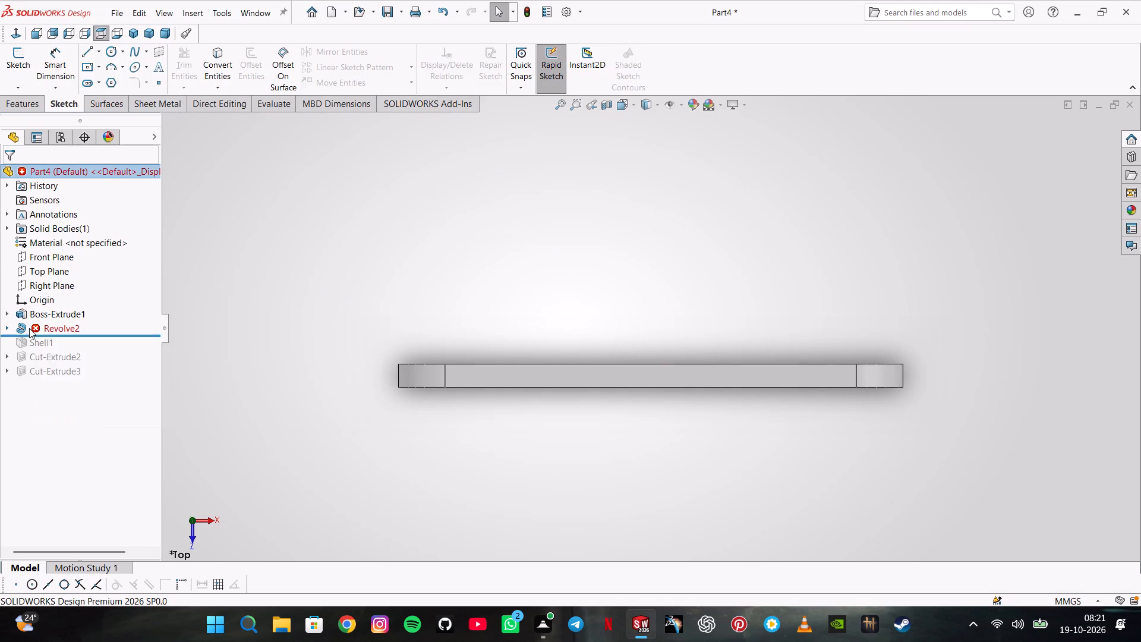
click(69, 441)
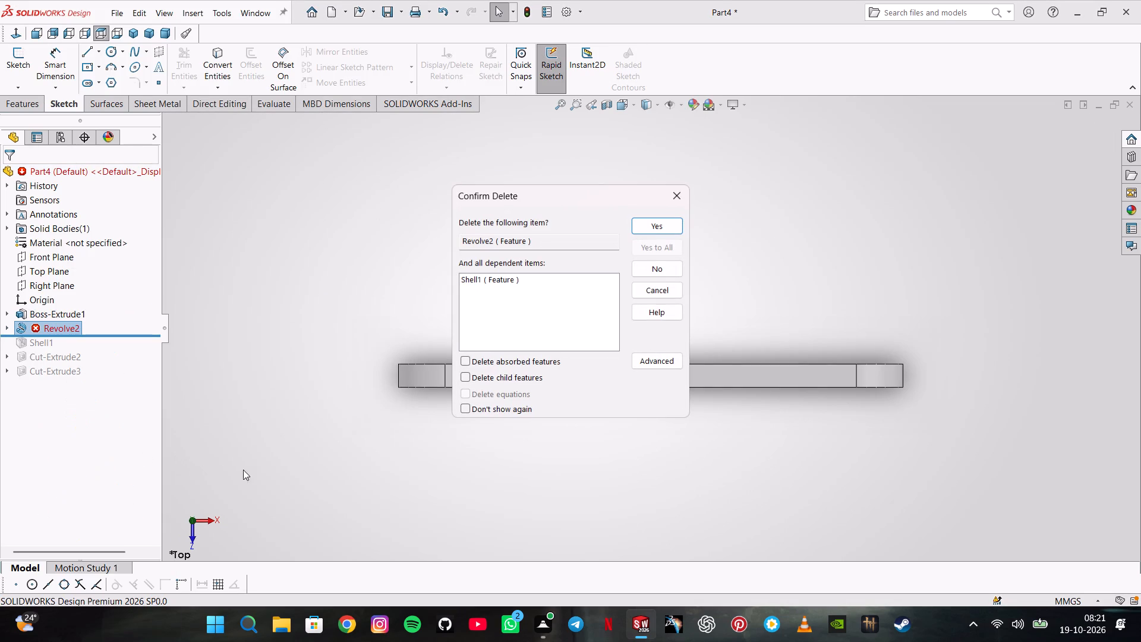
key(BackSpace)
key(Return)
Delete the two remaining cut features, Cut-Extrude2 and Cut-Extrude3.
right_click(67, 336)
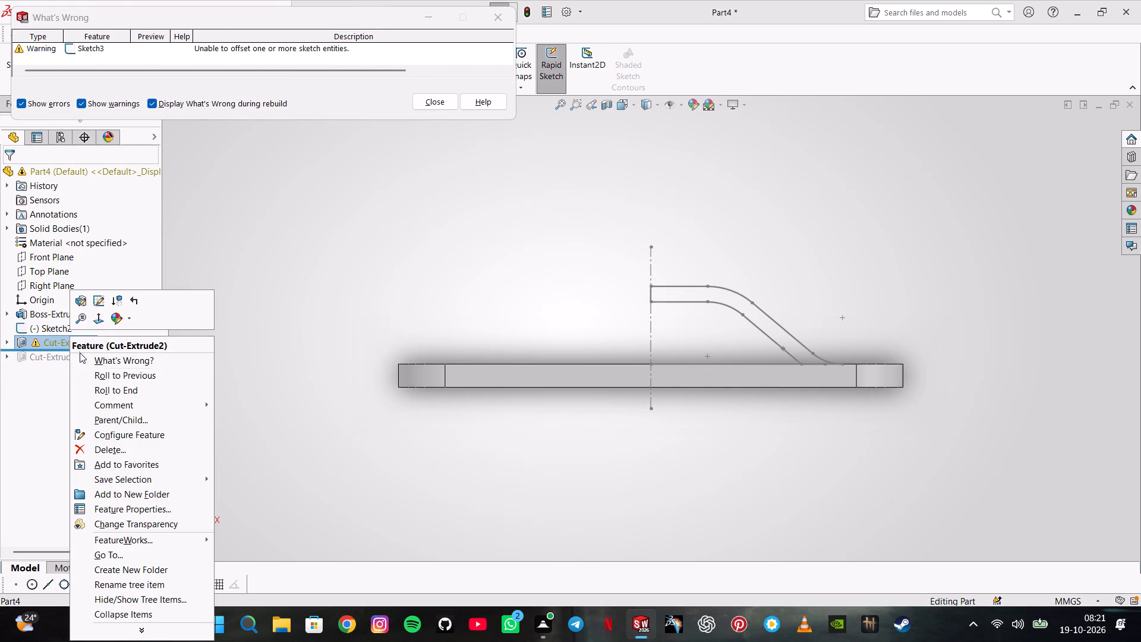
click(100, 445)
key(Return)
right_click(54, 357)
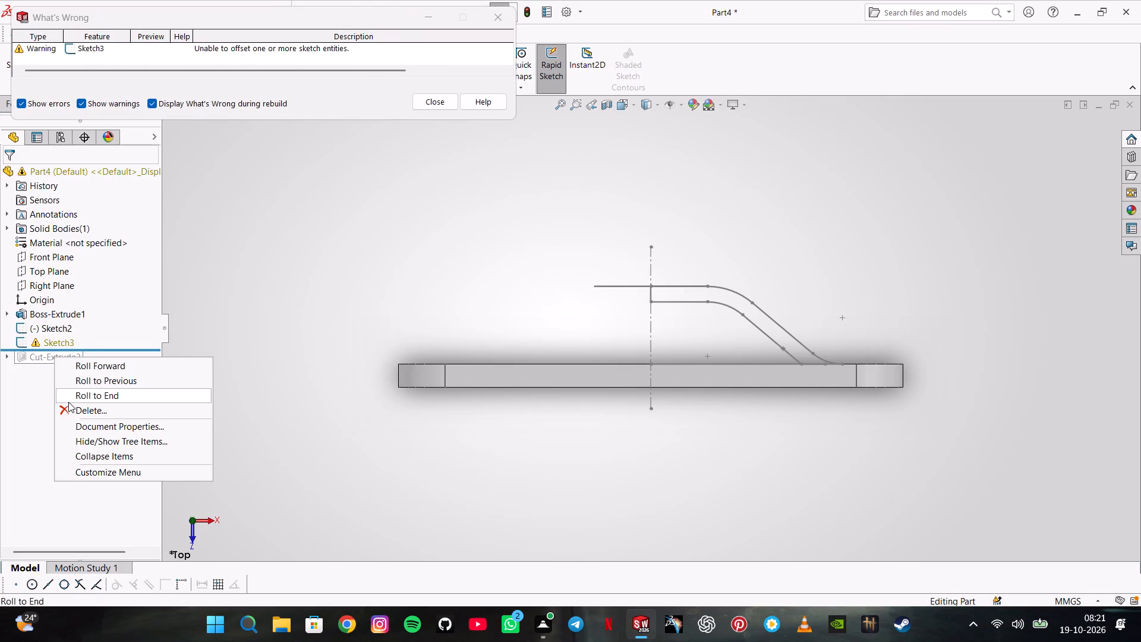
click(74, 411)
key(Return)
Delete the leftover sketches Sketch3 and Sketch4 from the deleted cuts, keeping the dome profile sketch.
right_click(59, 344)
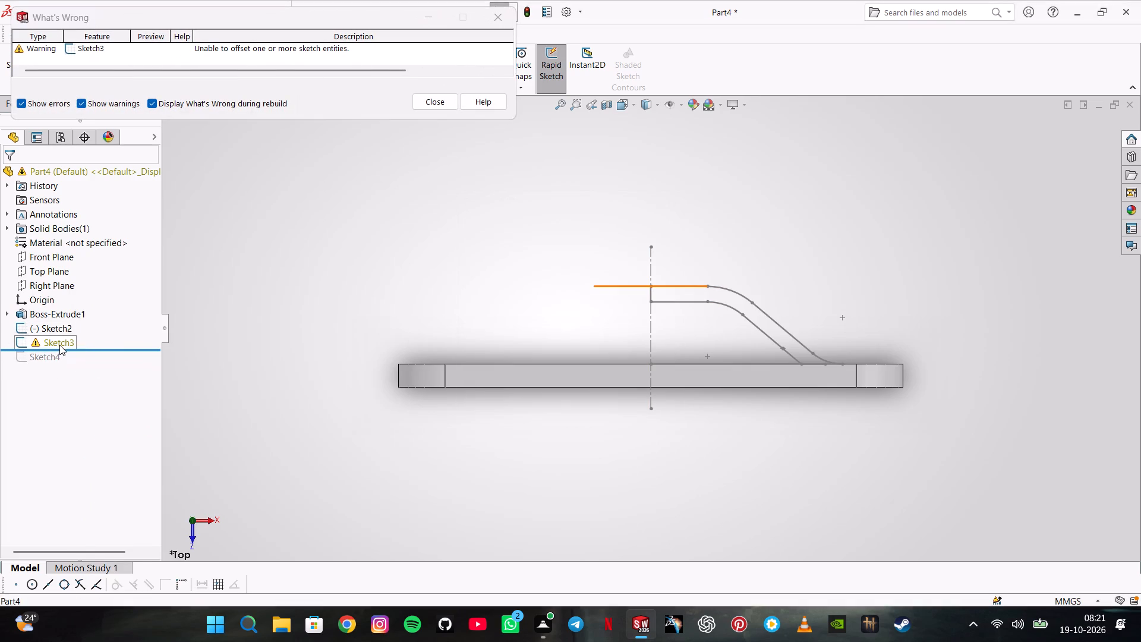
click(102, 465)
key(Return)
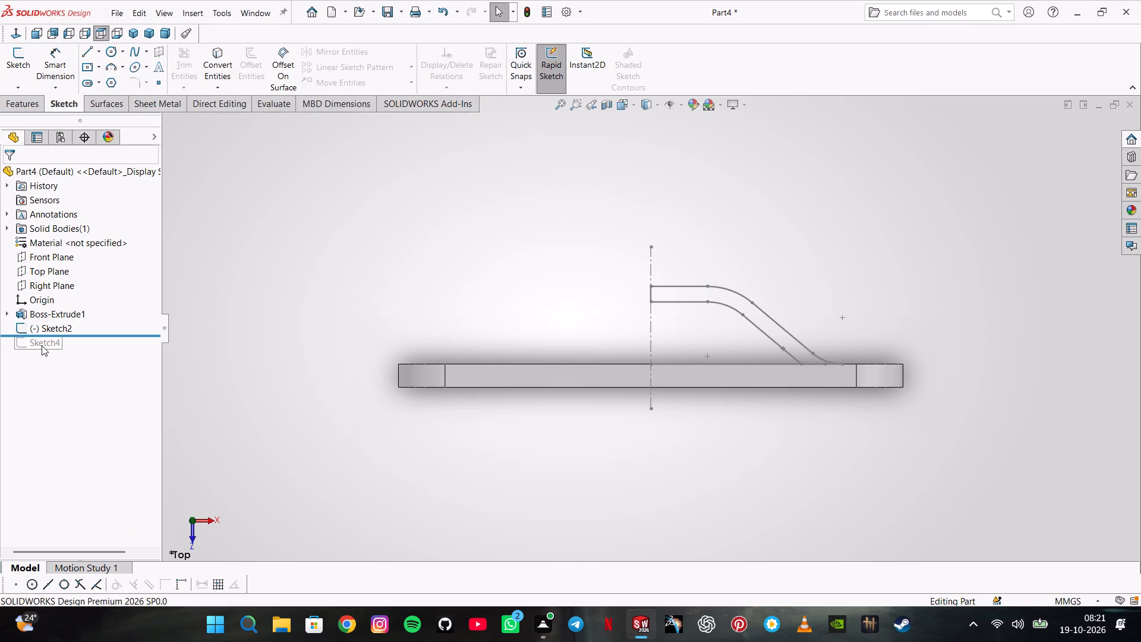
right_click(42, 345)
click(68, 400)
key(Return)
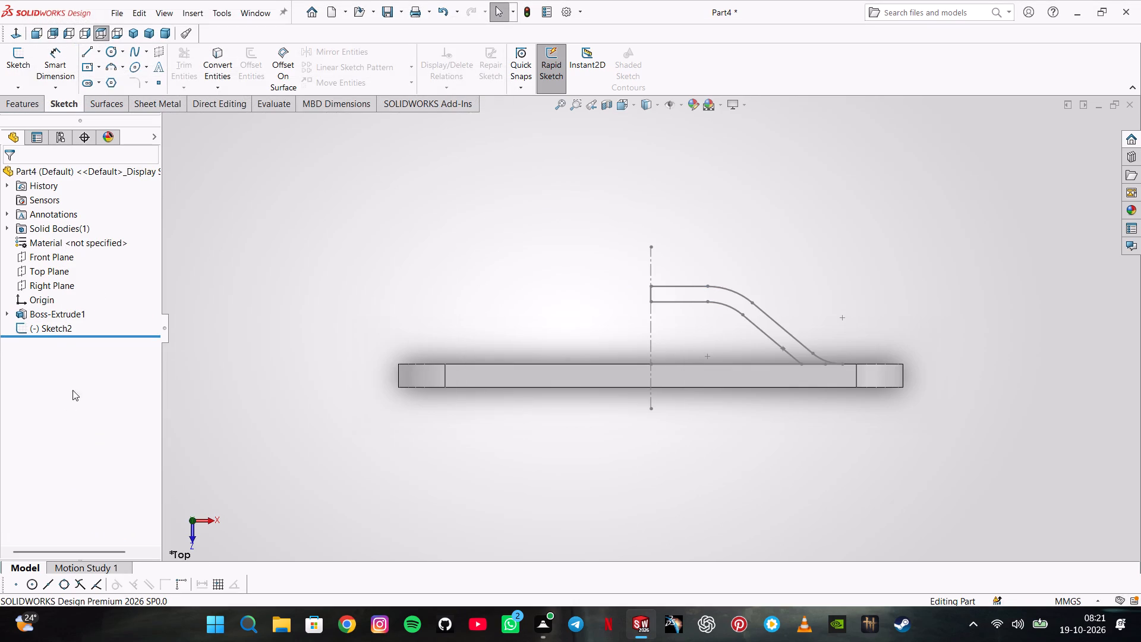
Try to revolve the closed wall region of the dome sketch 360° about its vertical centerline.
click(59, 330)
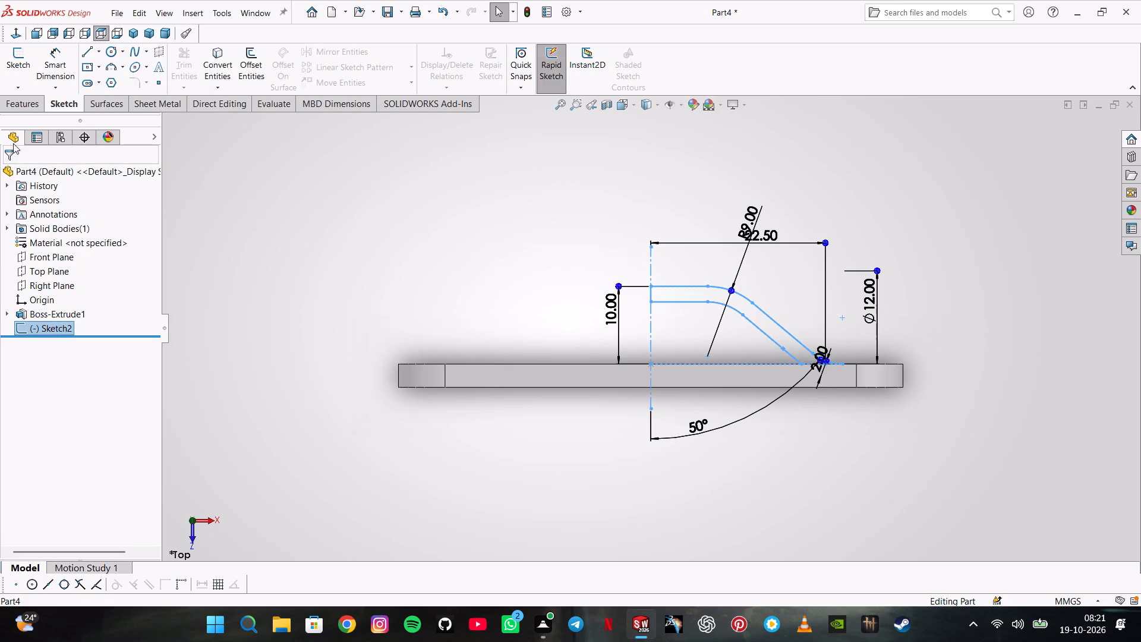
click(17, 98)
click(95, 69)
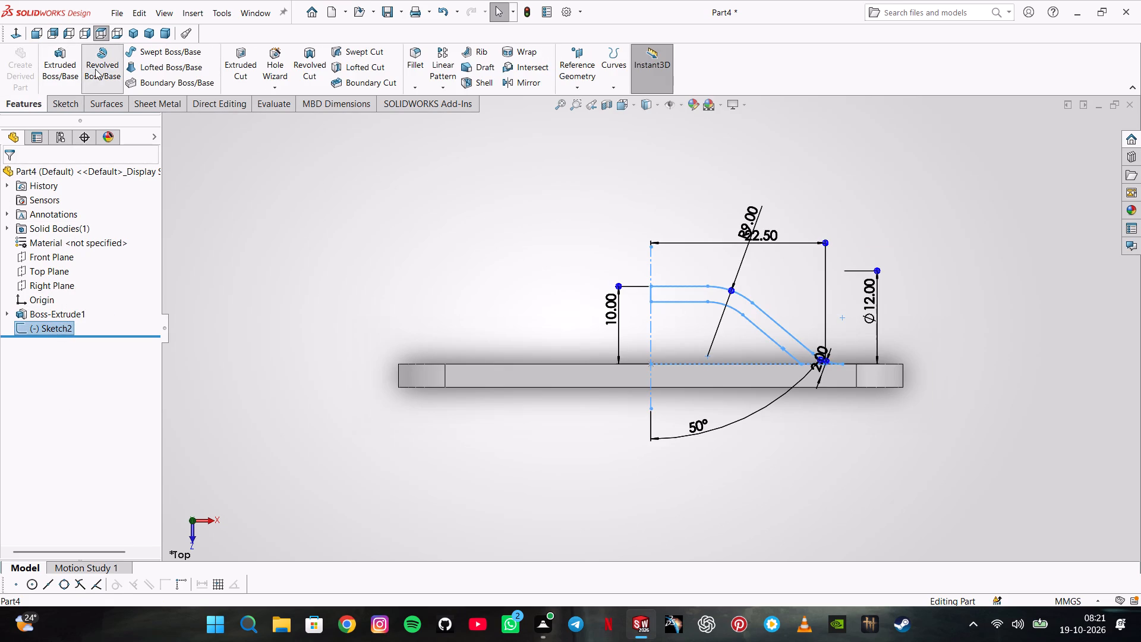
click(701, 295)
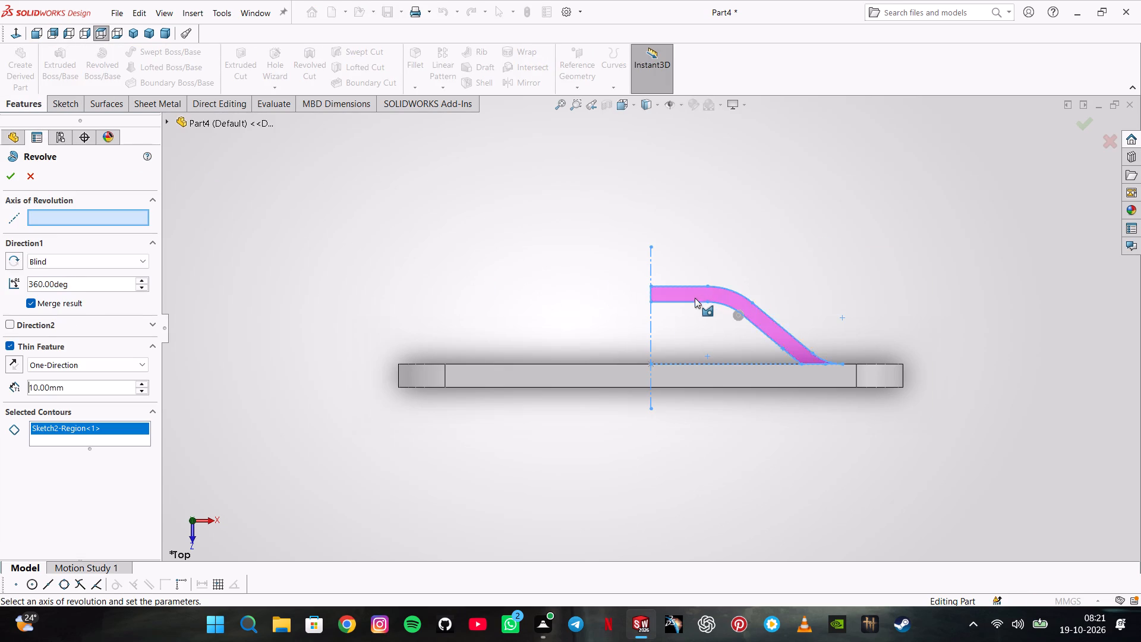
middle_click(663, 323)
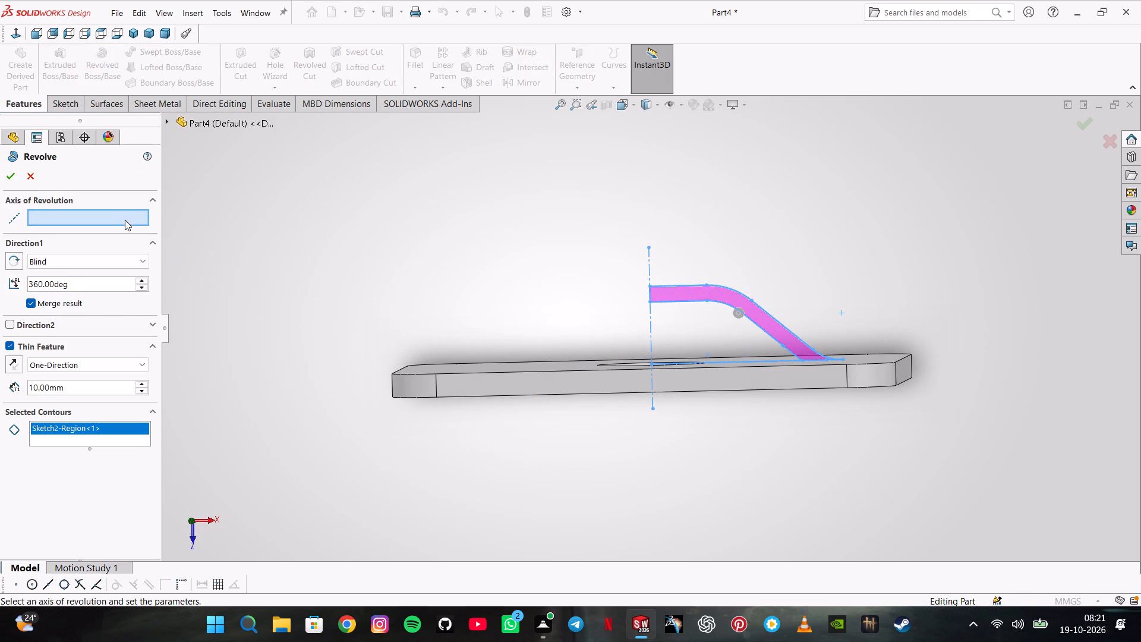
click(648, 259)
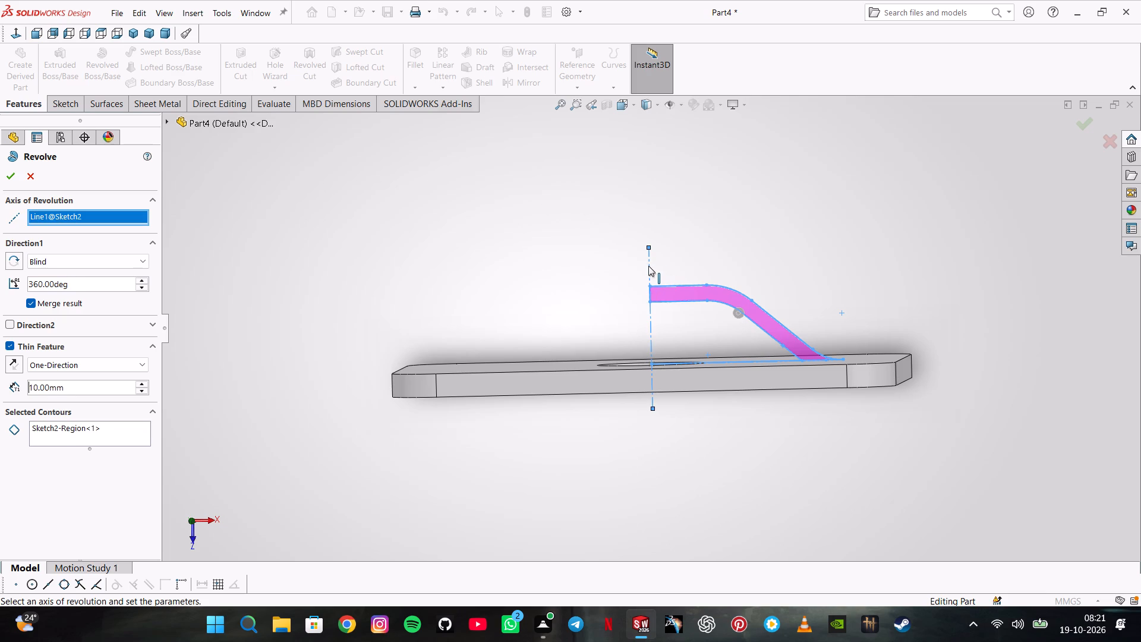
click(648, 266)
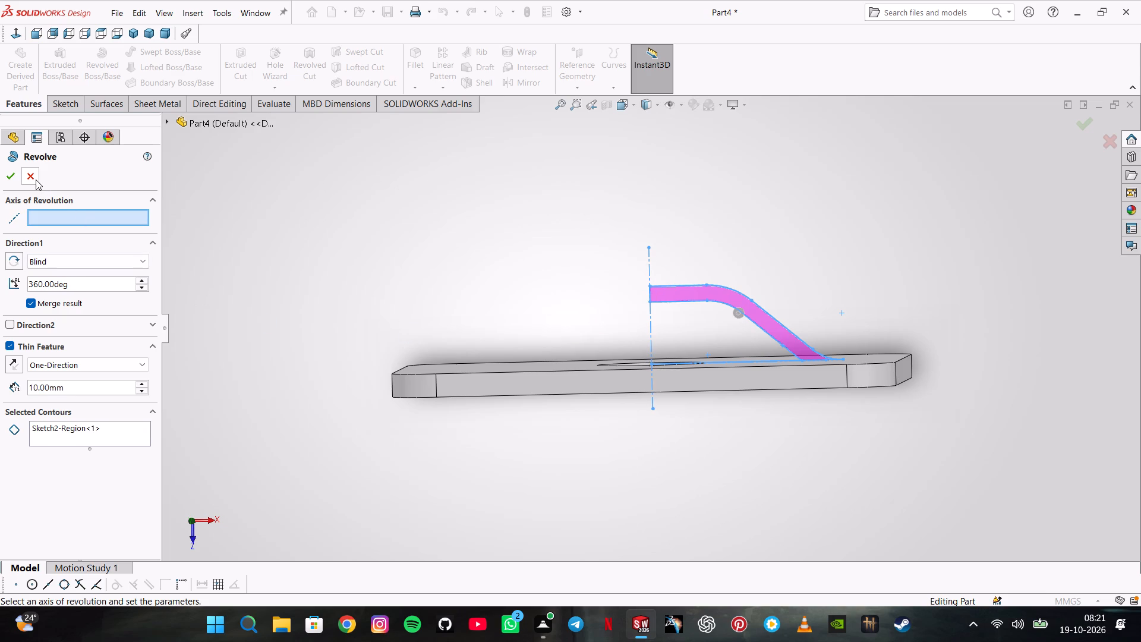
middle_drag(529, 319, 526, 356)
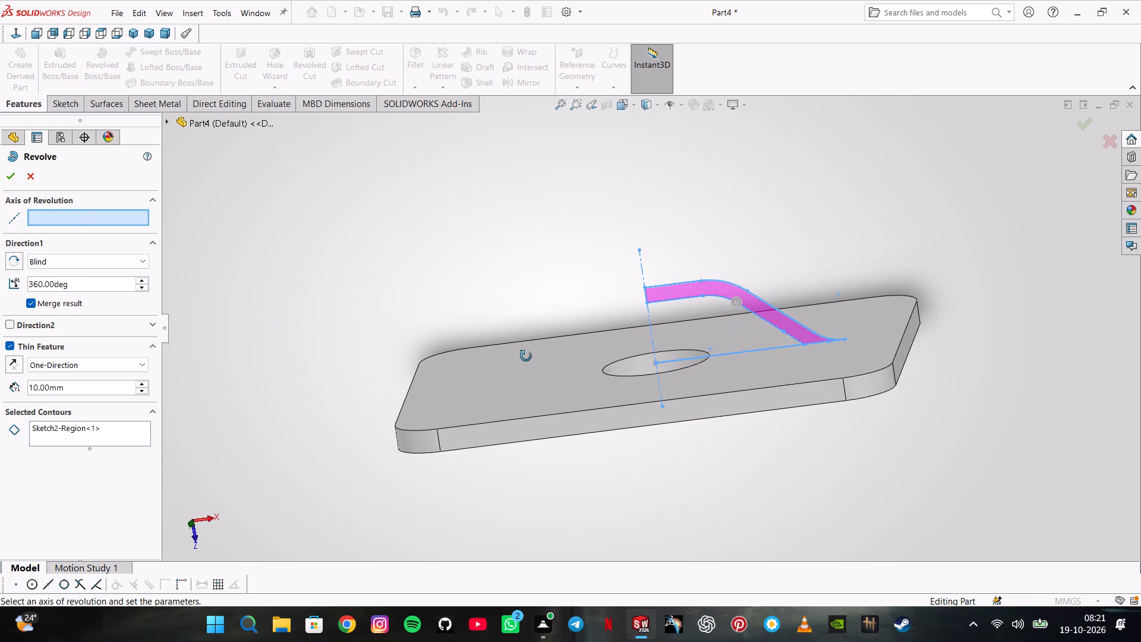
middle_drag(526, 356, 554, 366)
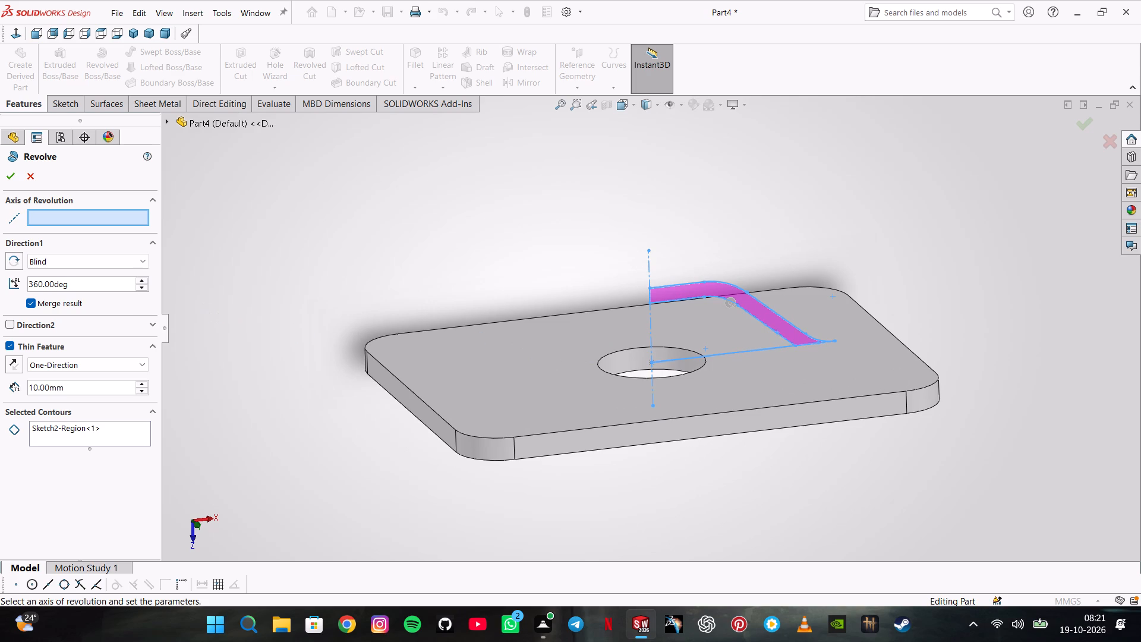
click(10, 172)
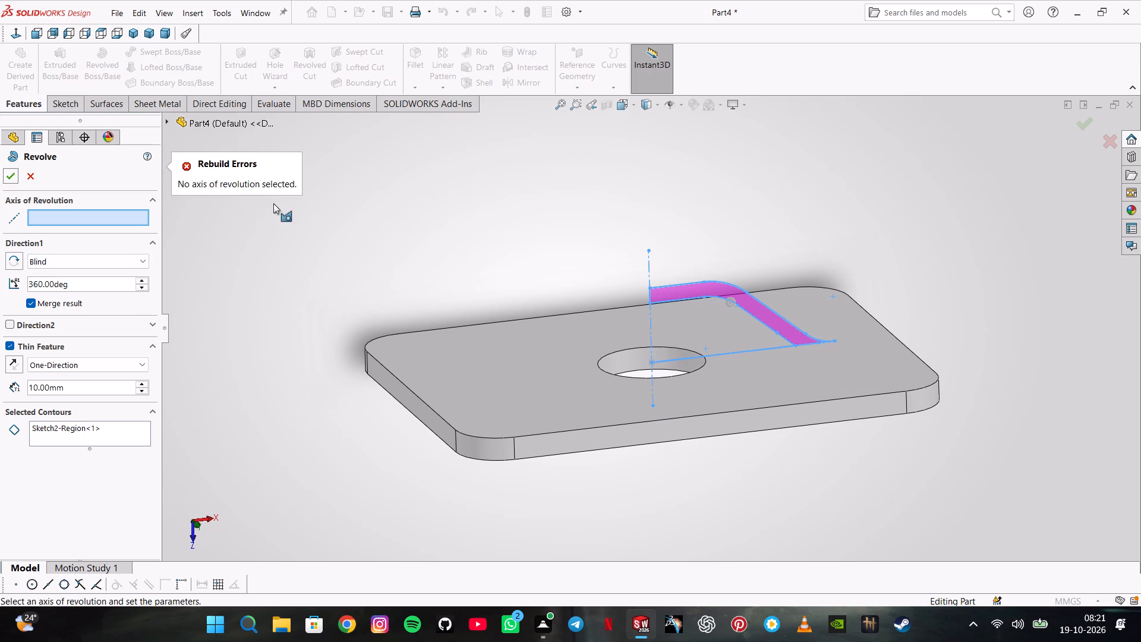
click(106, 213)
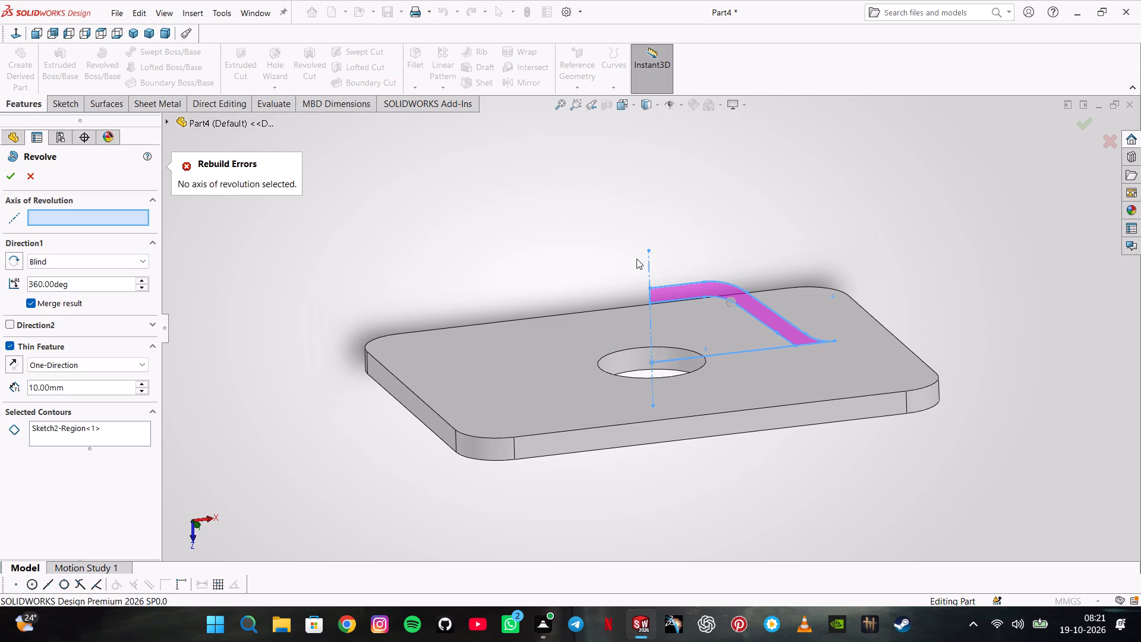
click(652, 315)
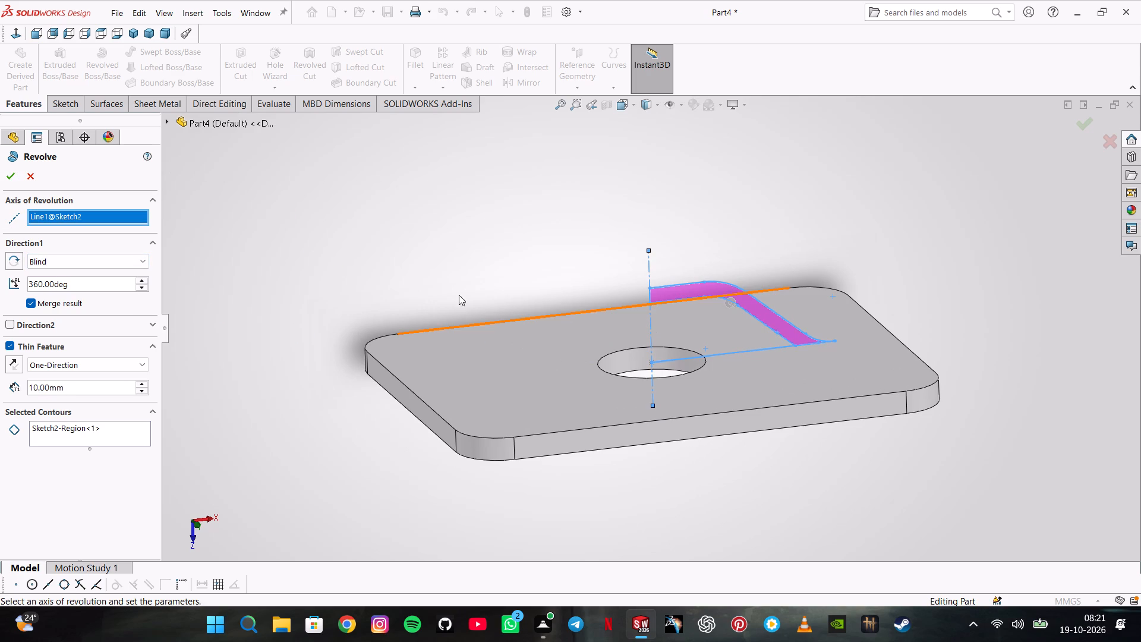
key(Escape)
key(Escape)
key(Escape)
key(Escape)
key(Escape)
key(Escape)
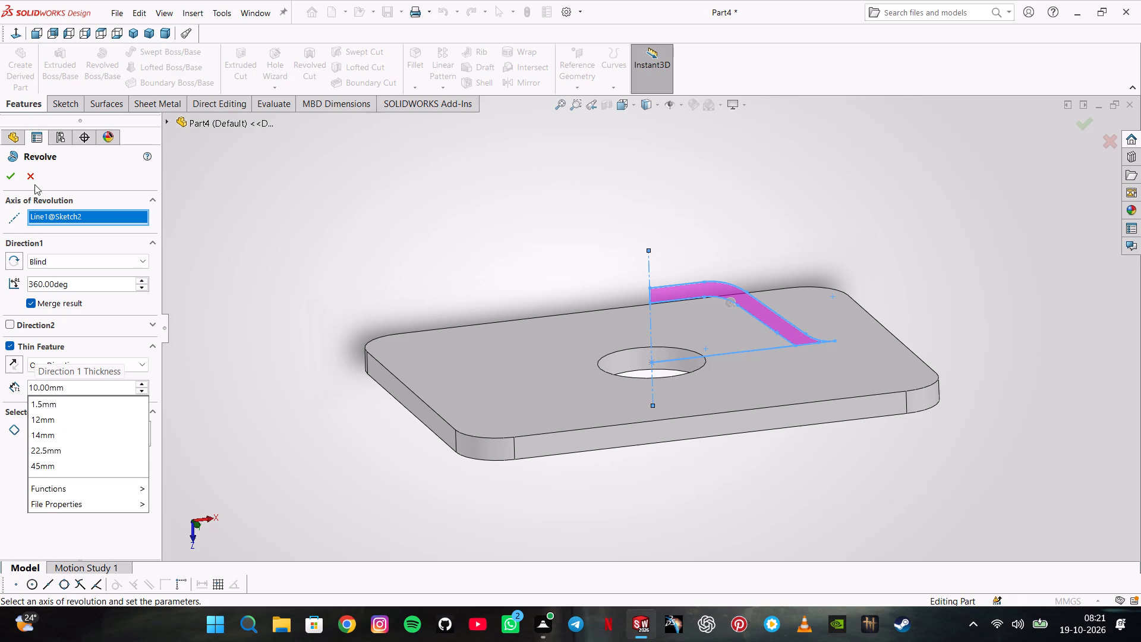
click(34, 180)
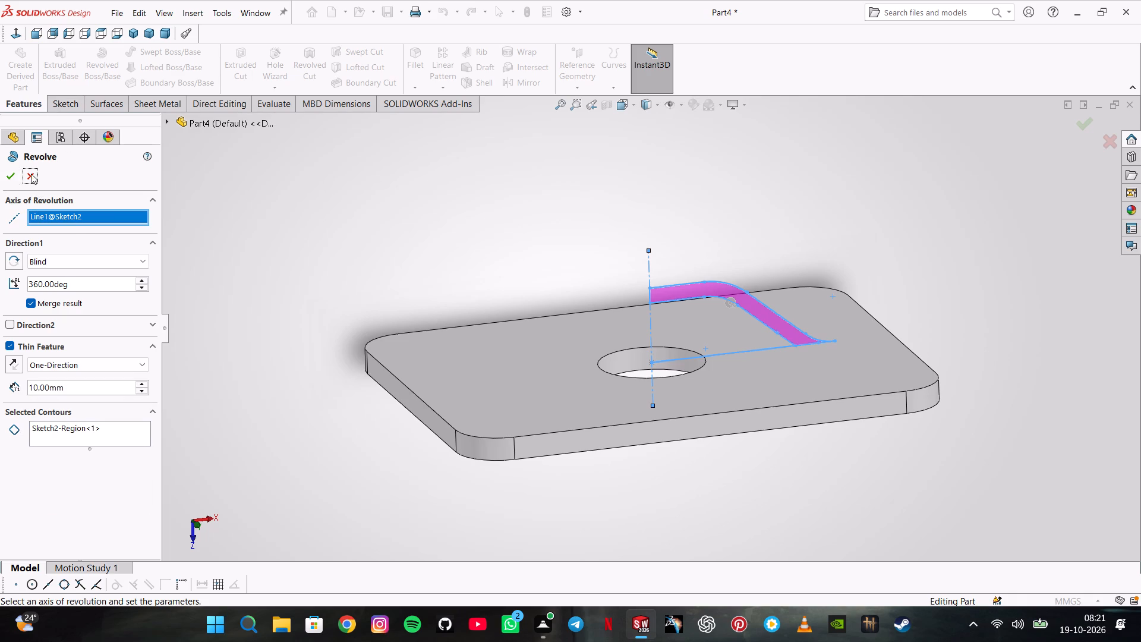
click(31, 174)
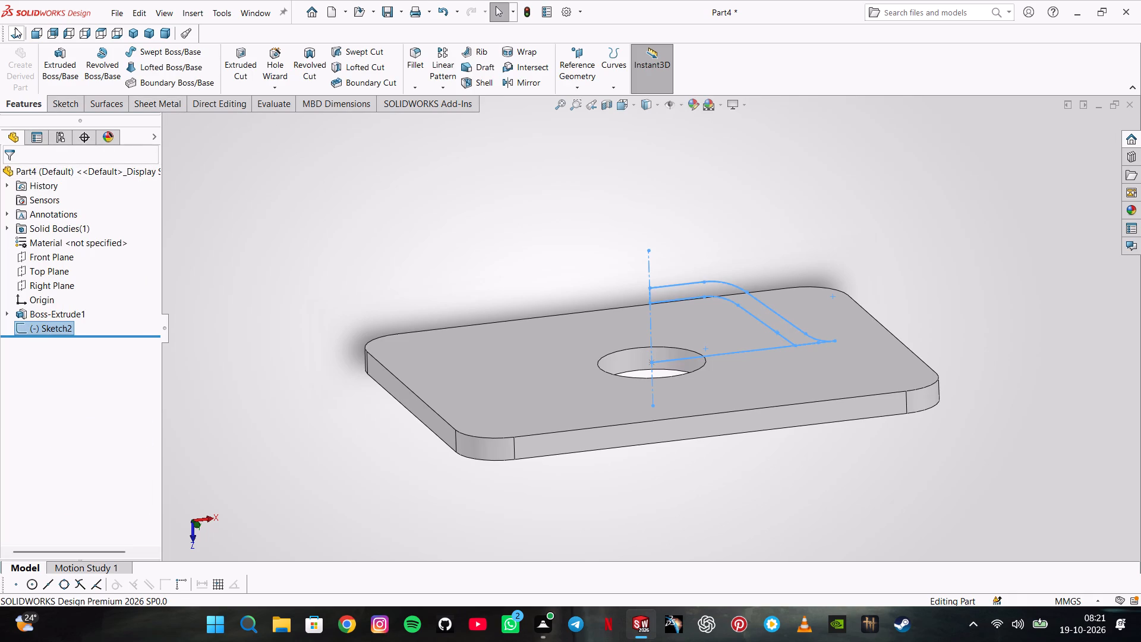
Reopen the dome sketch and trim the leftover base line between the axis and the inner slope, accepting deletion of its associated dimensions.
click(15, 27)
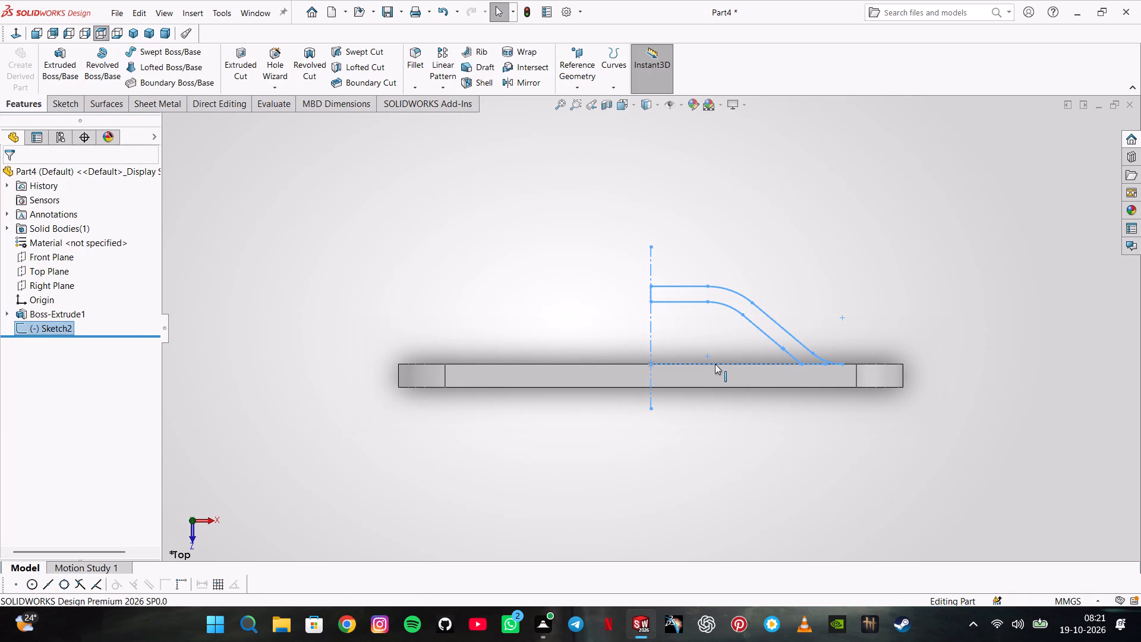
click(715, 364)
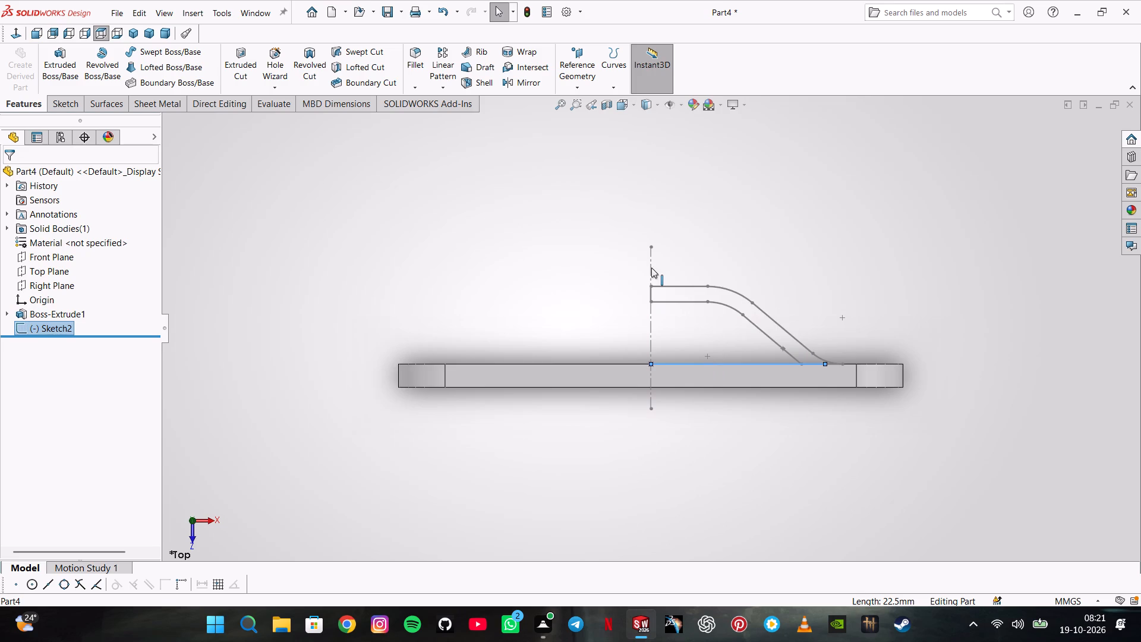
click(64, 100)
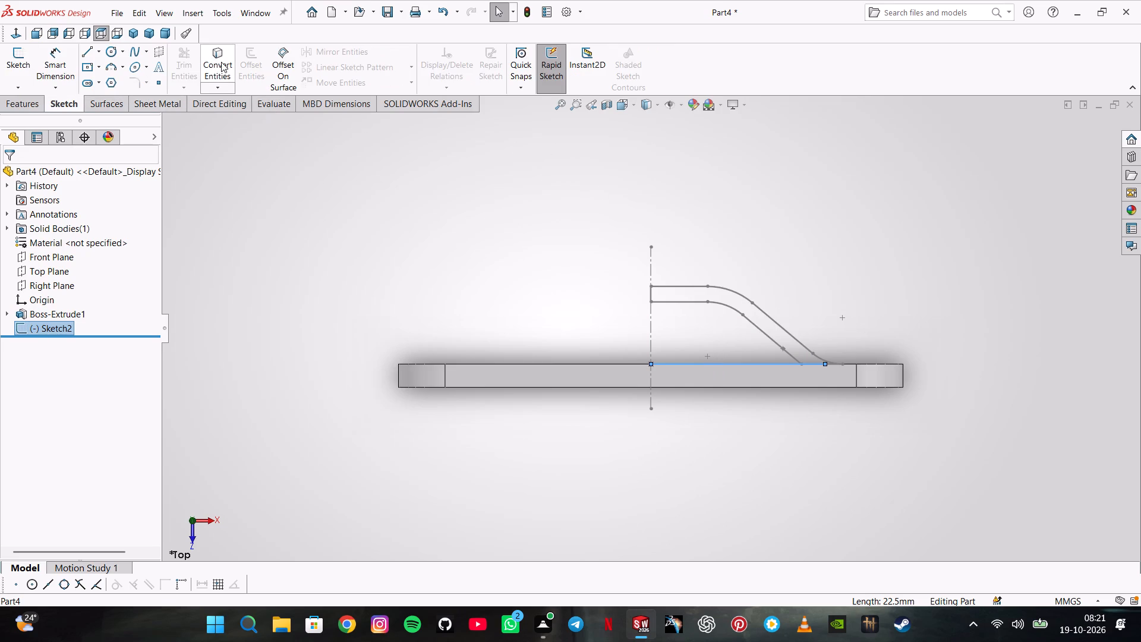
click(6, 59)
click(176, 61)
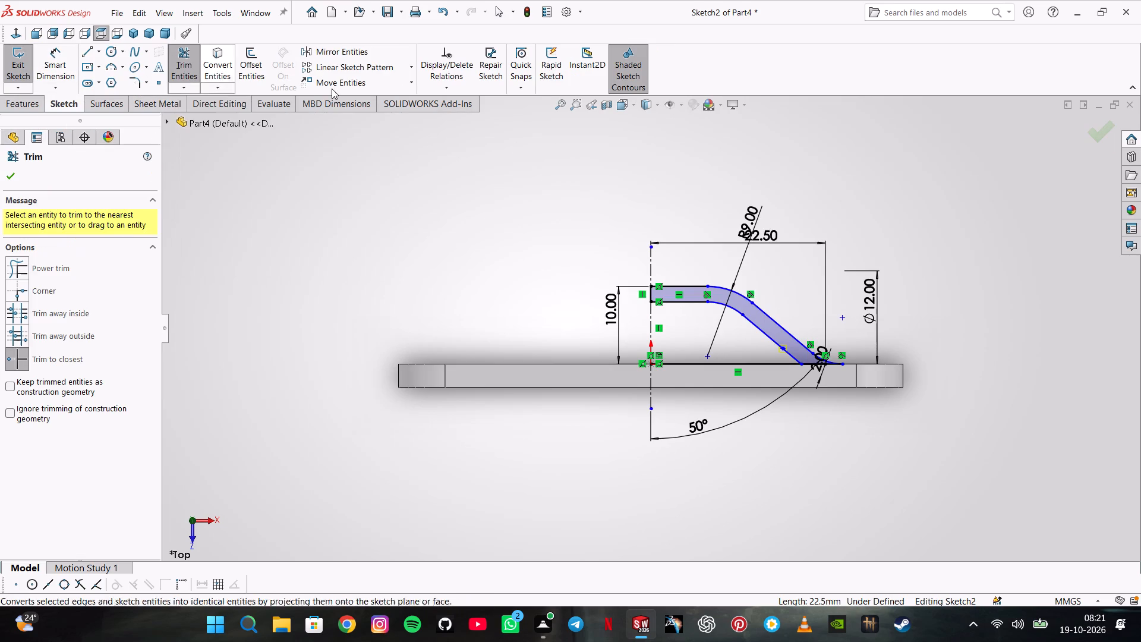
click(719, 363)
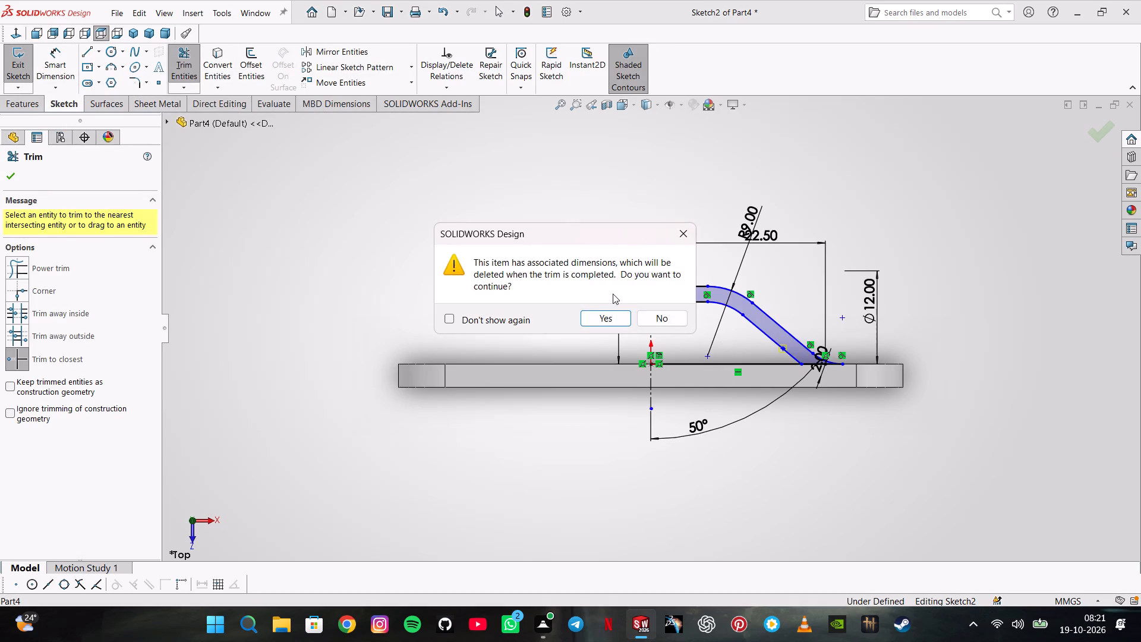
click(606, 311)
scroll(738, 354, down, 4)
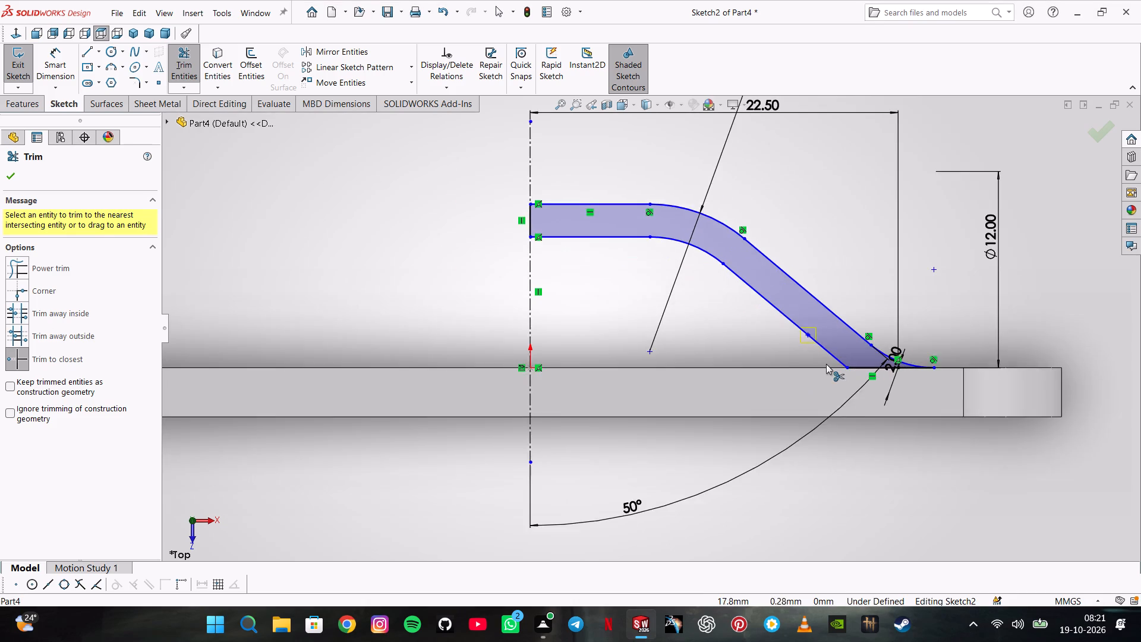
scroll(832, 366, down, 8)
key(Escape)
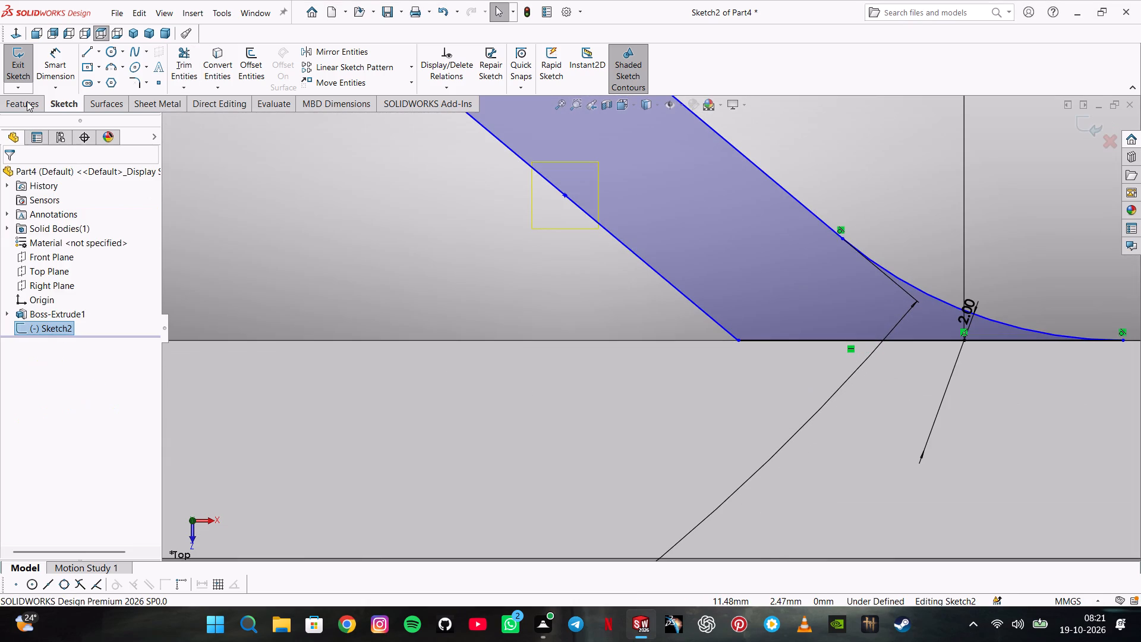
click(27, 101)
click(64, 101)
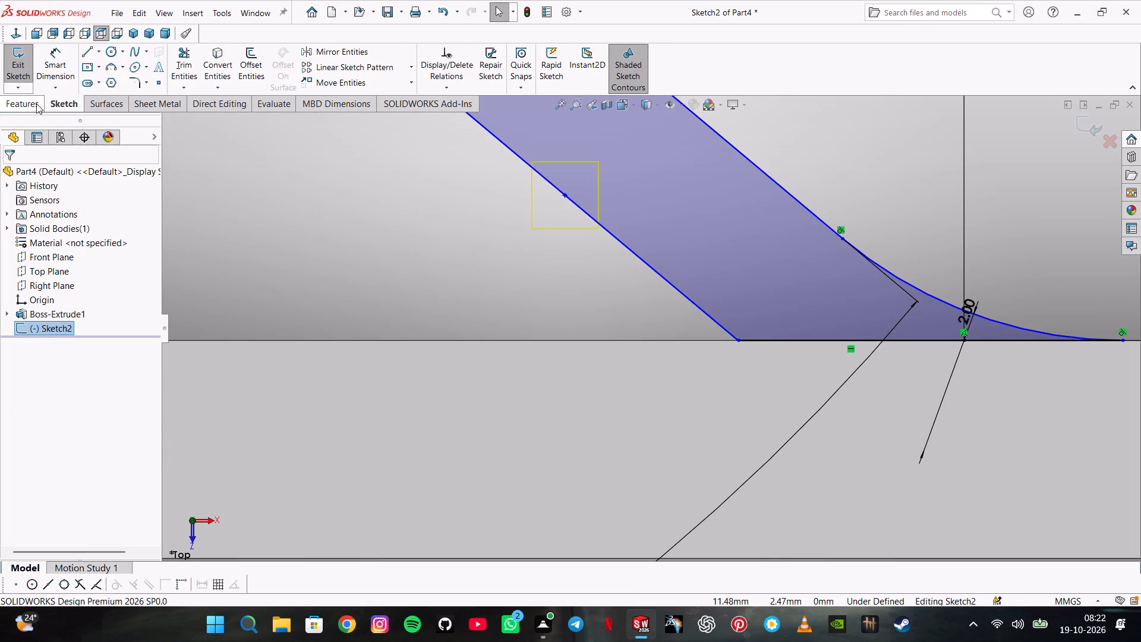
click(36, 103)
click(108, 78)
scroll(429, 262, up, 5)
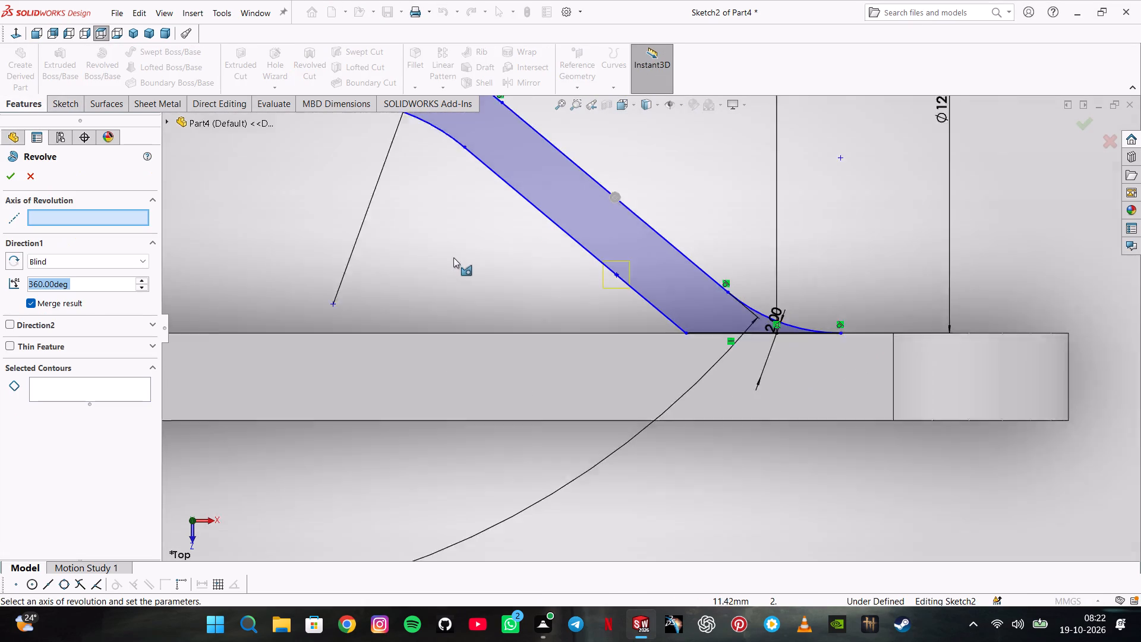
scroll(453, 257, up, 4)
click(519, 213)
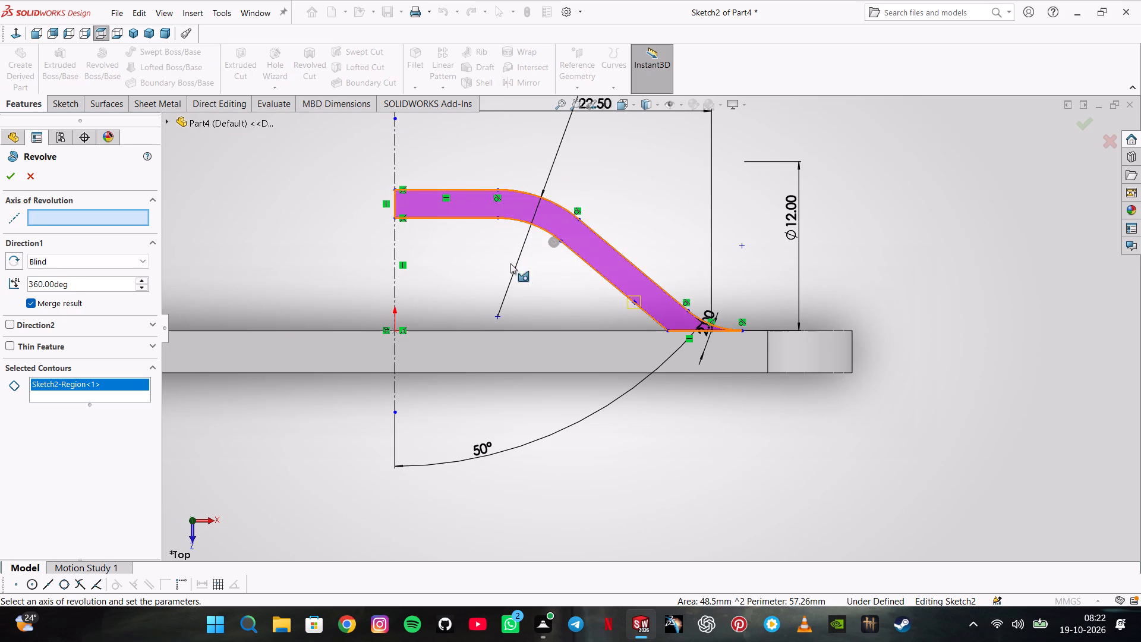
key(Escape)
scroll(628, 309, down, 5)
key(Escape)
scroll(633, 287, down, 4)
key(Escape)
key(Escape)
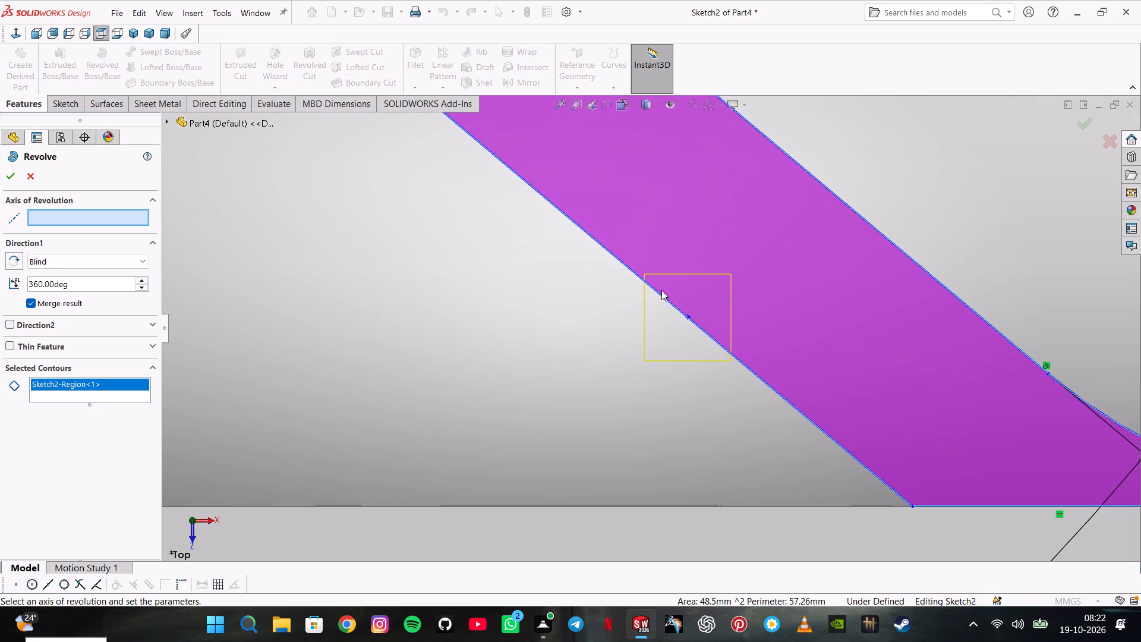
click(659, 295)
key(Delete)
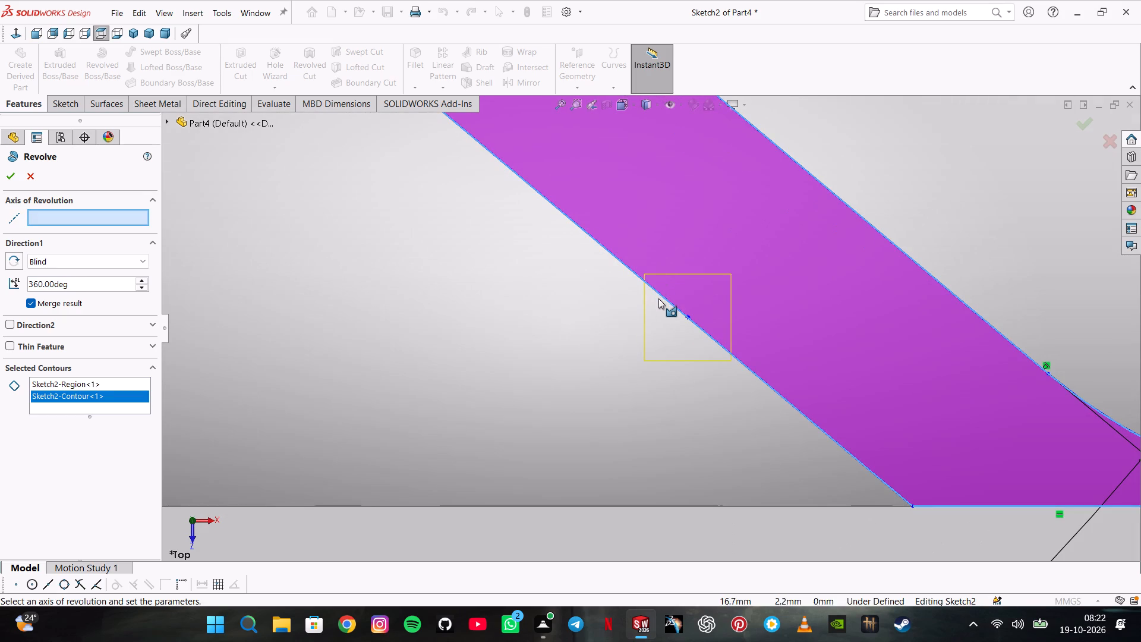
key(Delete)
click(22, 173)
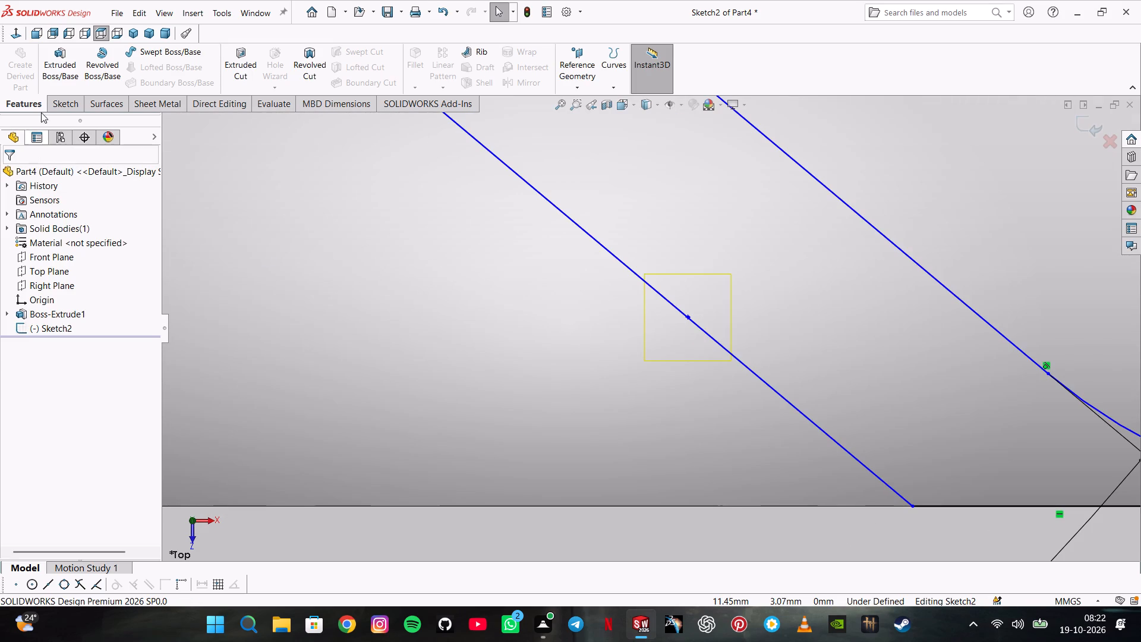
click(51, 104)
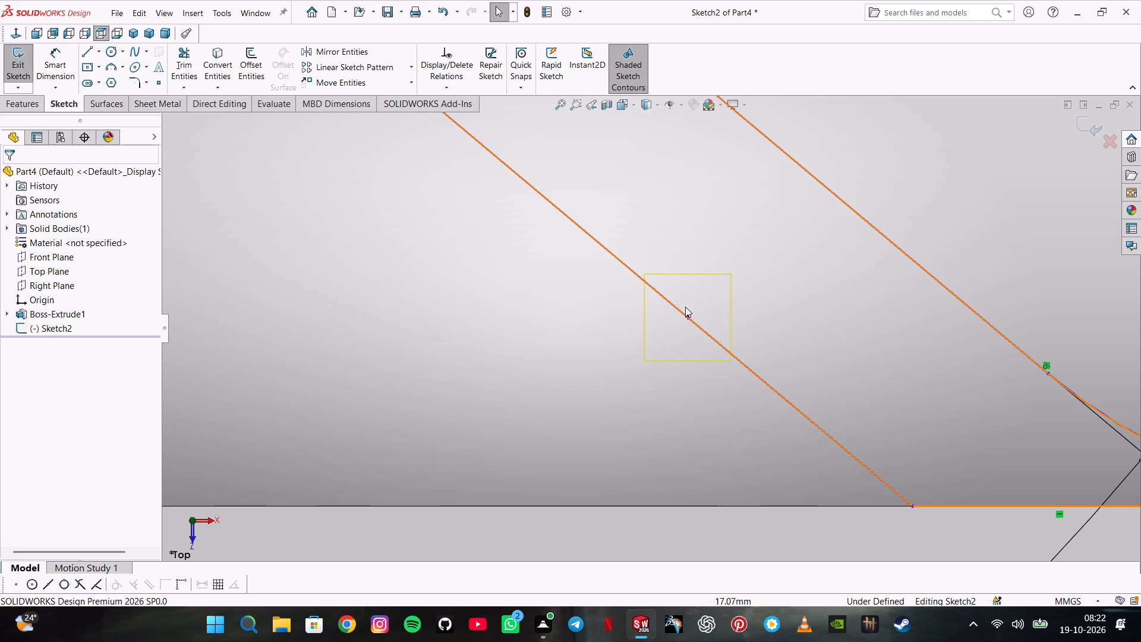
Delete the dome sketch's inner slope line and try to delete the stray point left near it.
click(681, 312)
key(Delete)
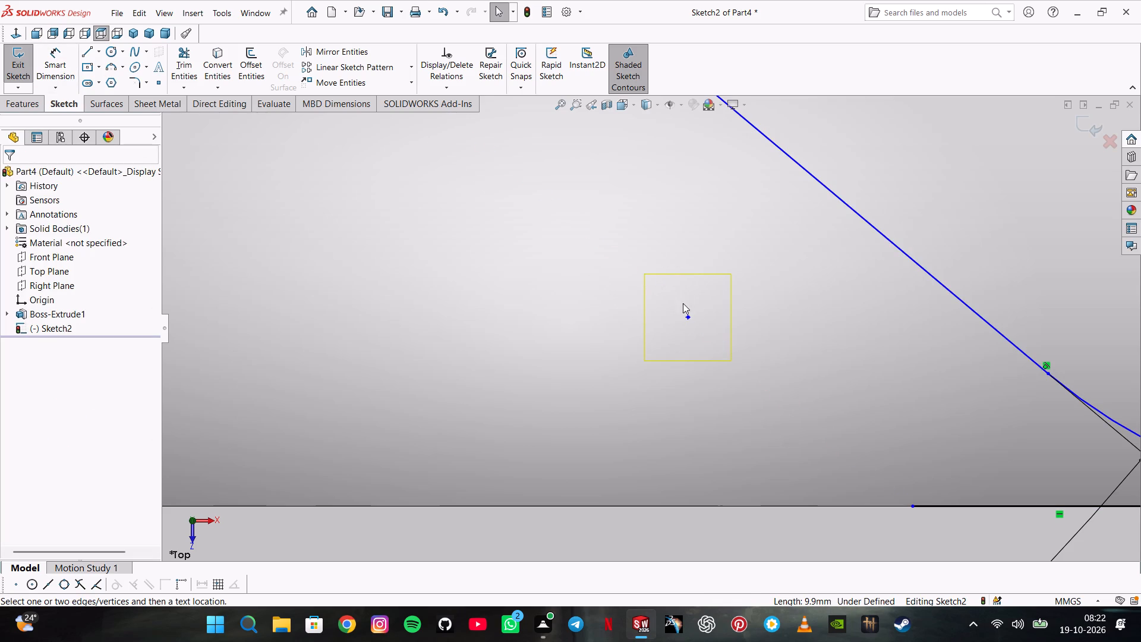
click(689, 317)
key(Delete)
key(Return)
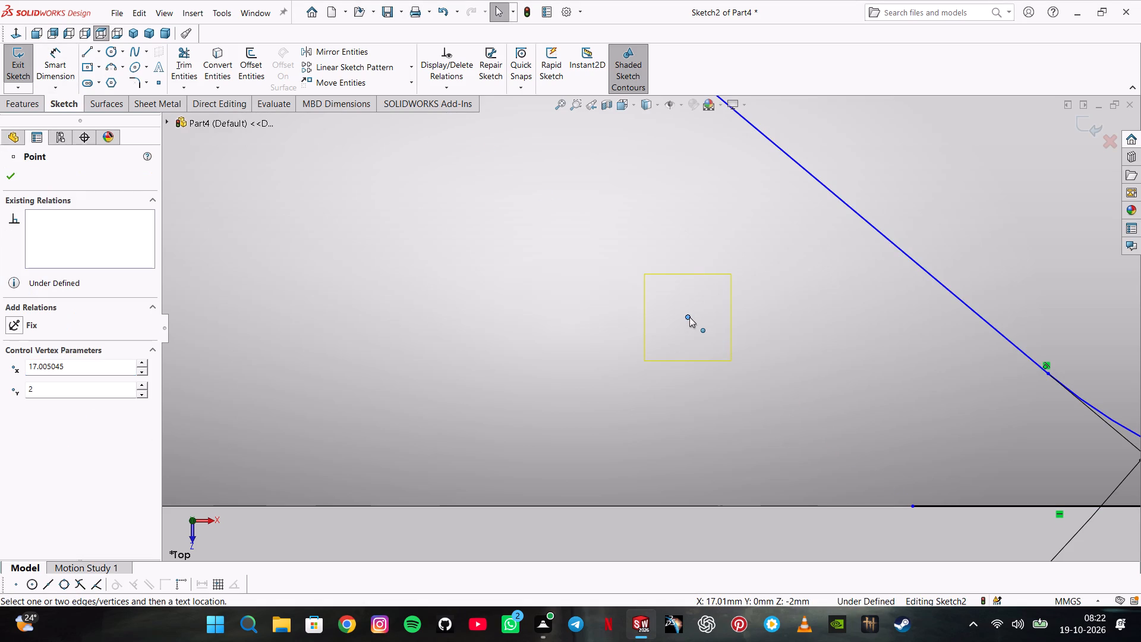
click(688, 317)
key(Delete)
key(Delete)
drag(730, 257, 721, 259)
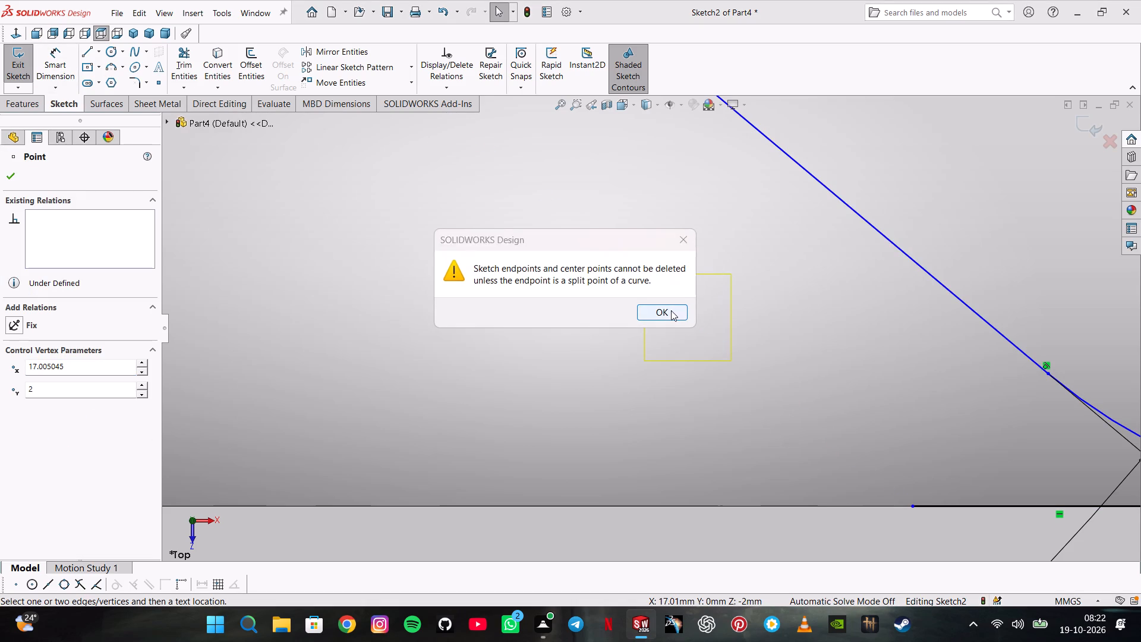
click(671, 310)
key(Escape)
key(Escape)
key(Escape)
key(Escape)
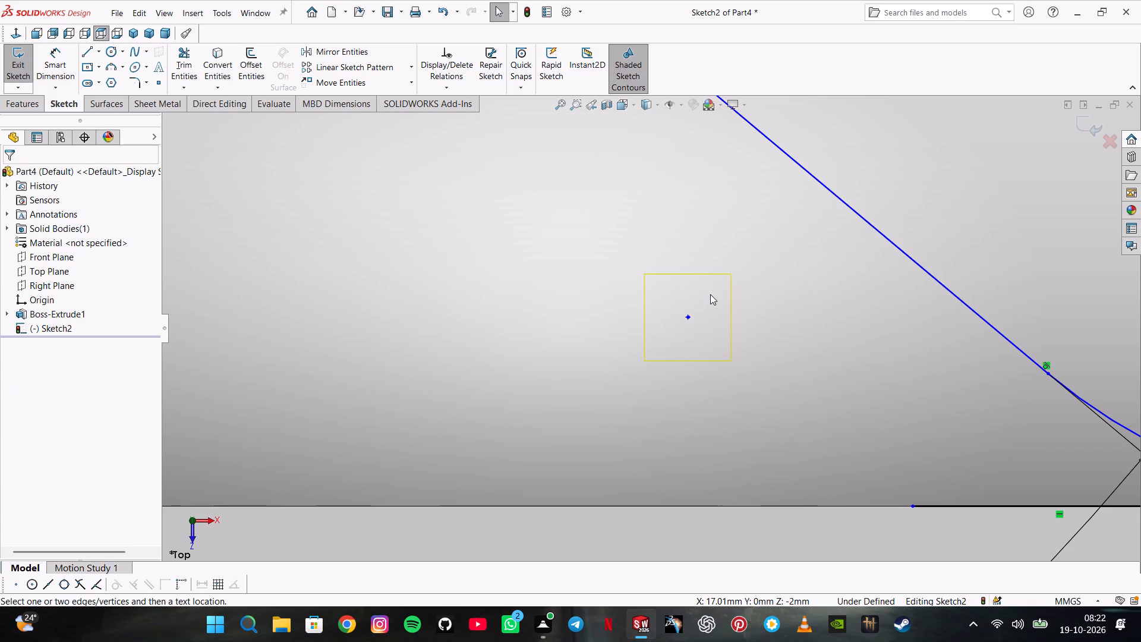
Undo the recent edits back to the dome sketch with its closed 1.5 mm inner offset, keeping the 12 mm circle trimmed to an arc.
scroll(710, 294, up, 3)
scroll(440, 238, up, 3)
key(ctrl+z)
key(ctrl+z)
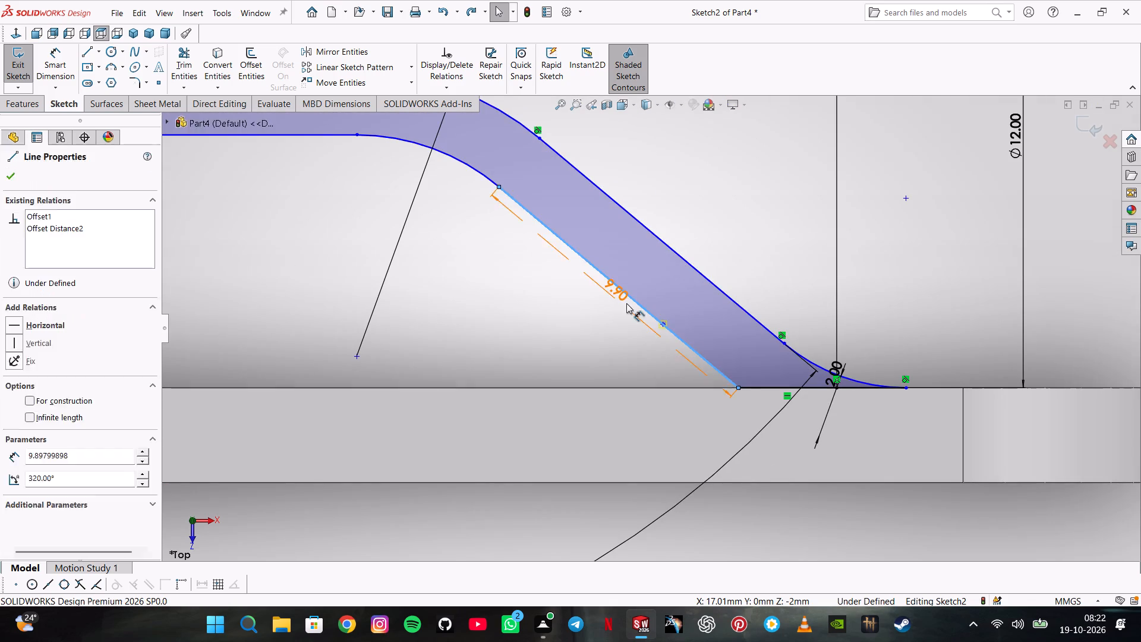
key(ctrl+z)
key(ctrl+z)
key(ctrl+z)
key(ctrl+z)
key(ctrl+z)
key(ctrl+z)
key(ctrl+z)
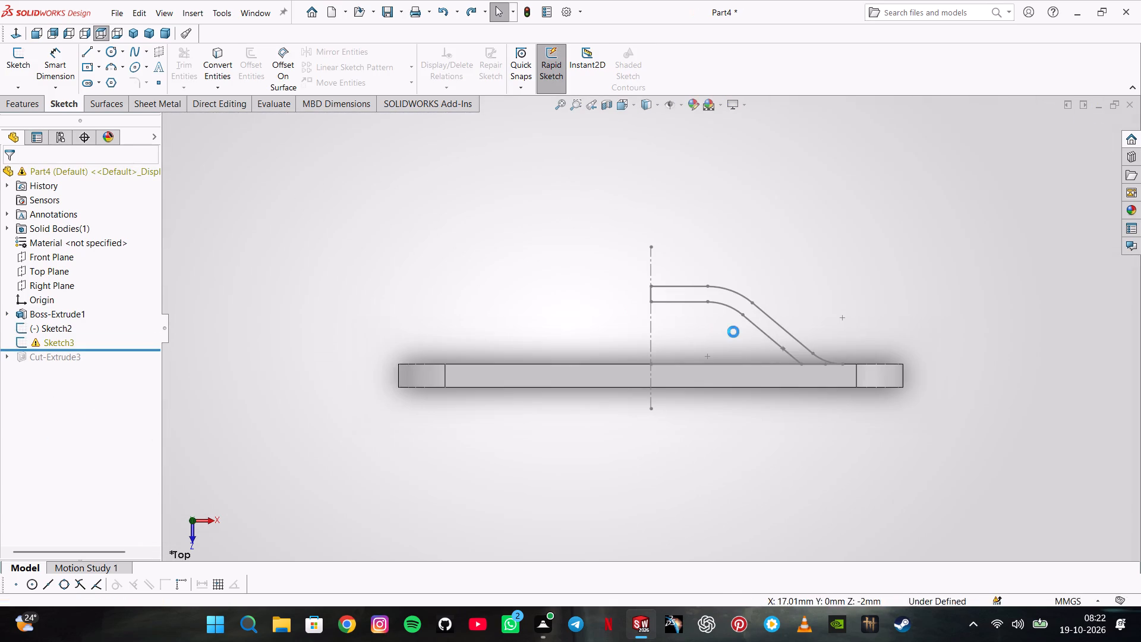
key(ctrl+z)
key(ctrl+z)
key(ctrl+z)
key(ctrl+z)
key(ctrl+z)
key(ctrl+z)
key(ctrl+z)
key(ctrl+z)
key(ctrl+z)
key(ctrl+z)
key(ctrl+z)
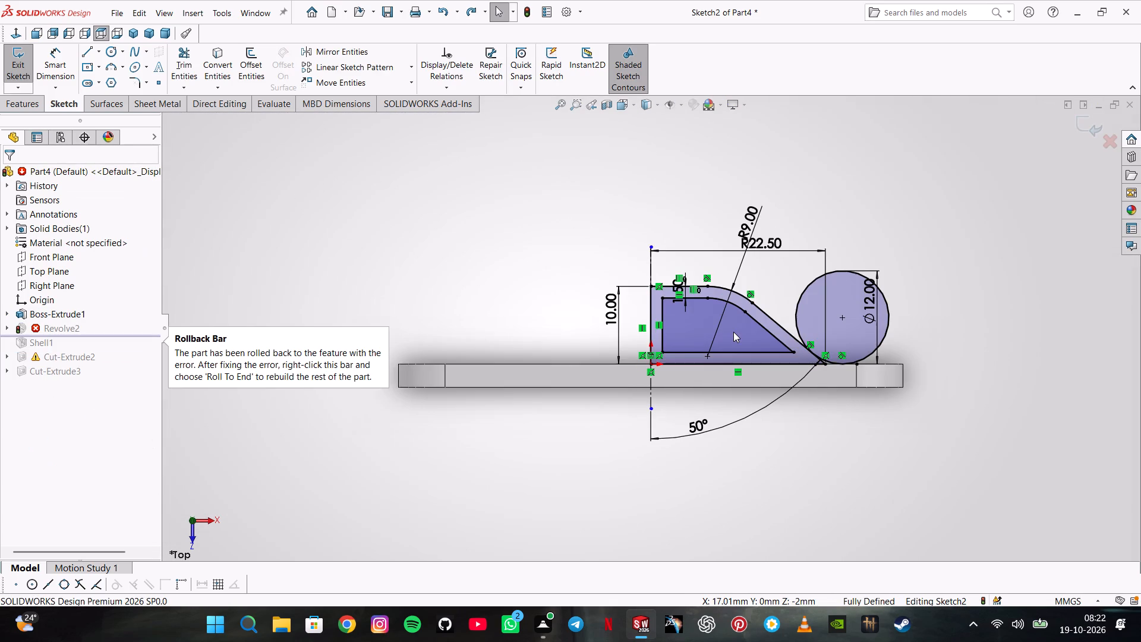
key(ctrl+y)
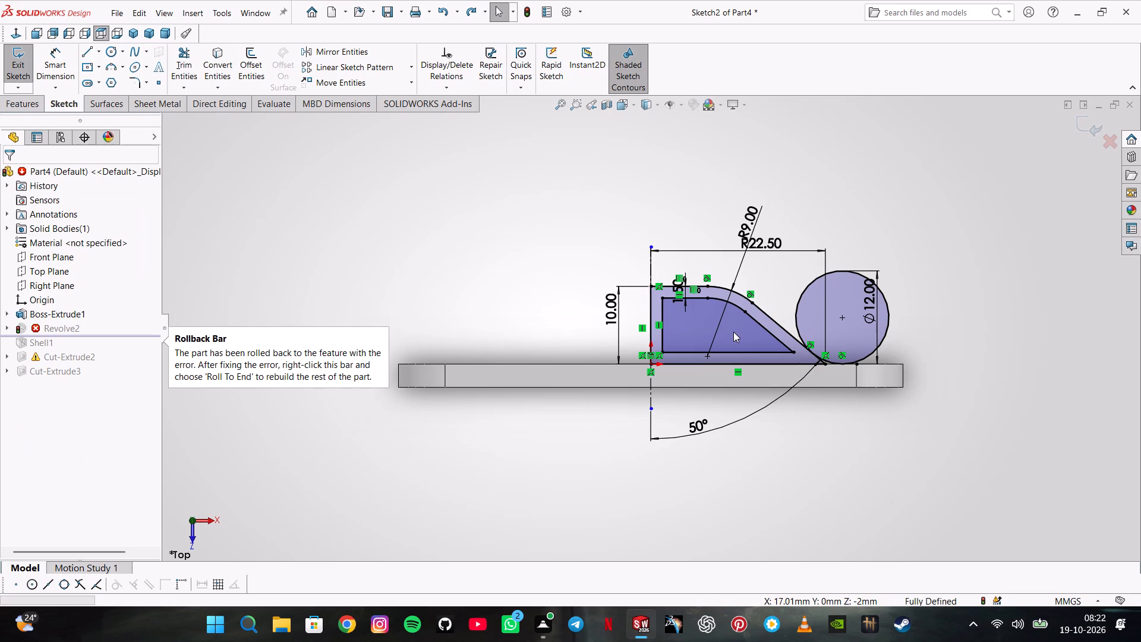
key(ctrl+y)
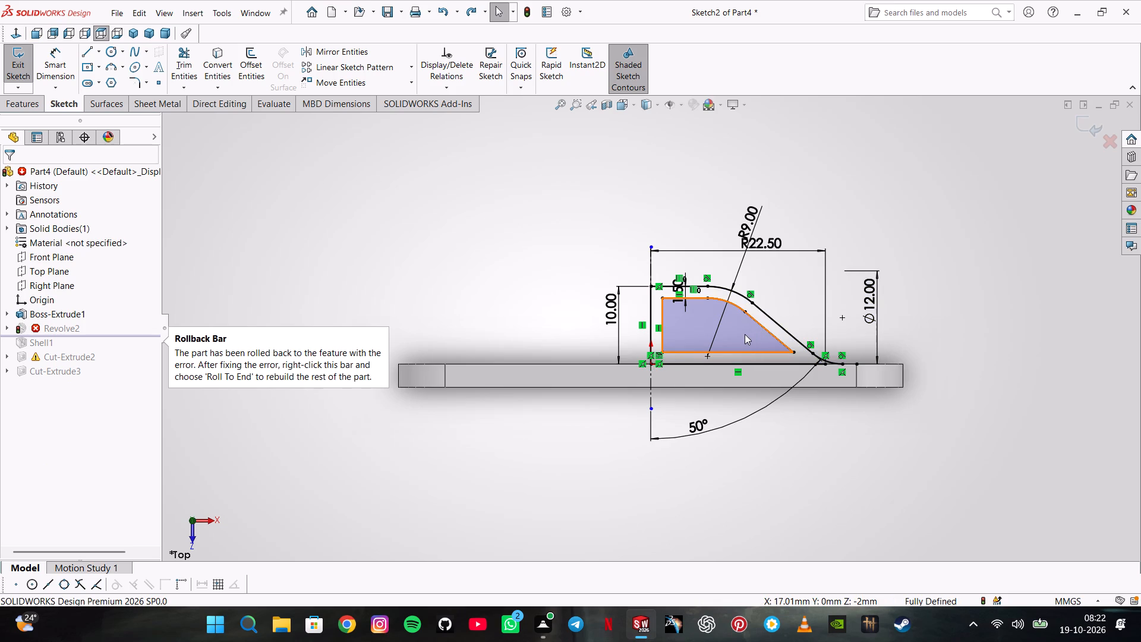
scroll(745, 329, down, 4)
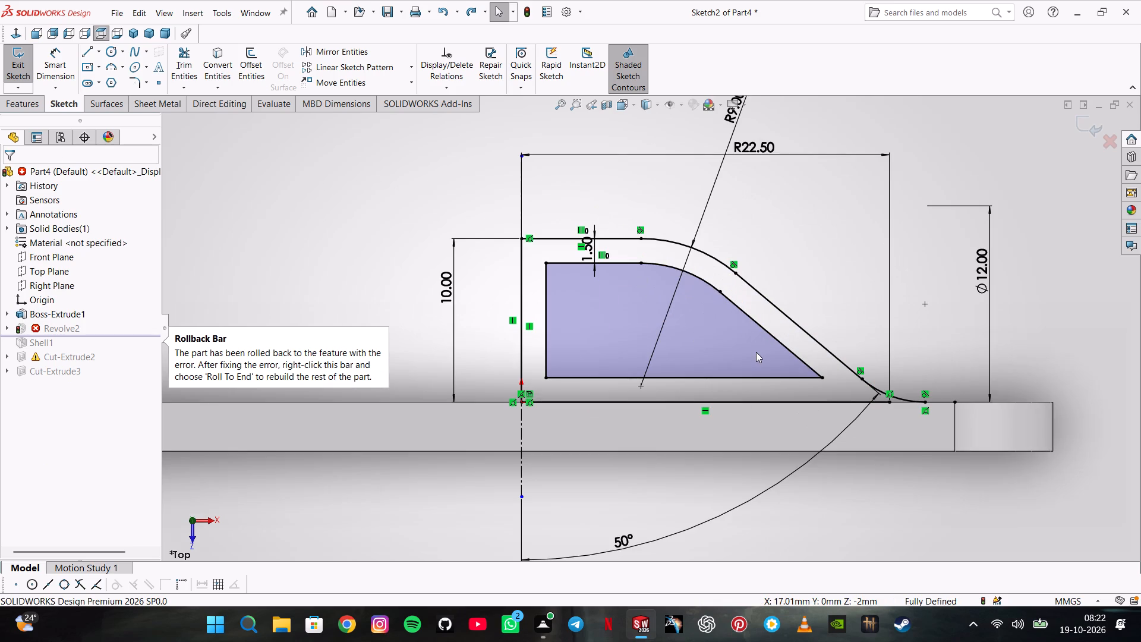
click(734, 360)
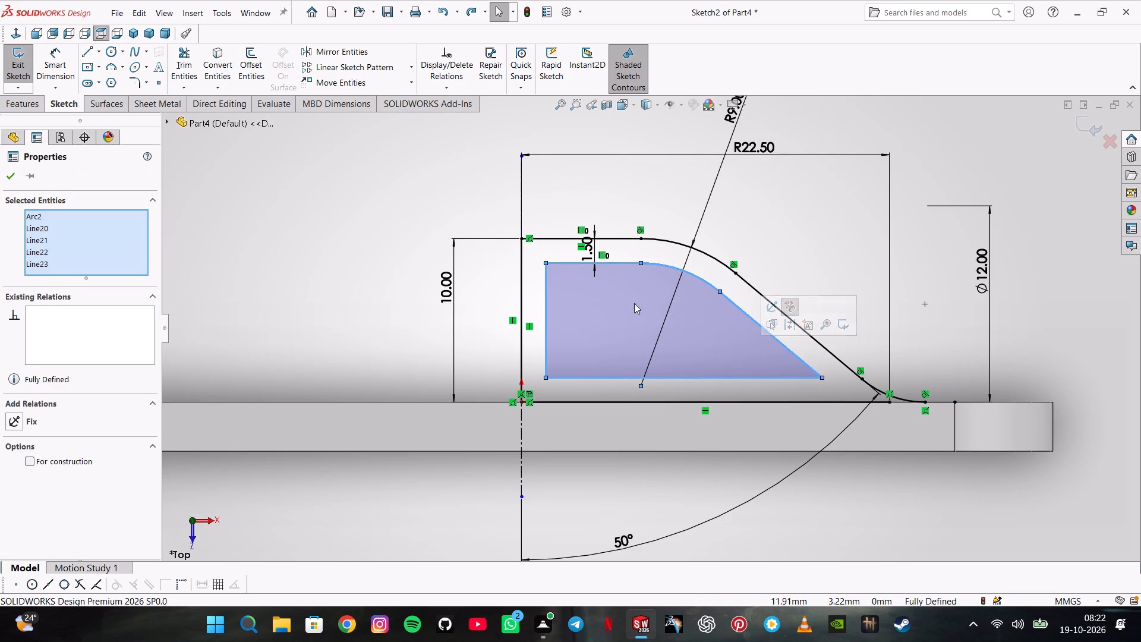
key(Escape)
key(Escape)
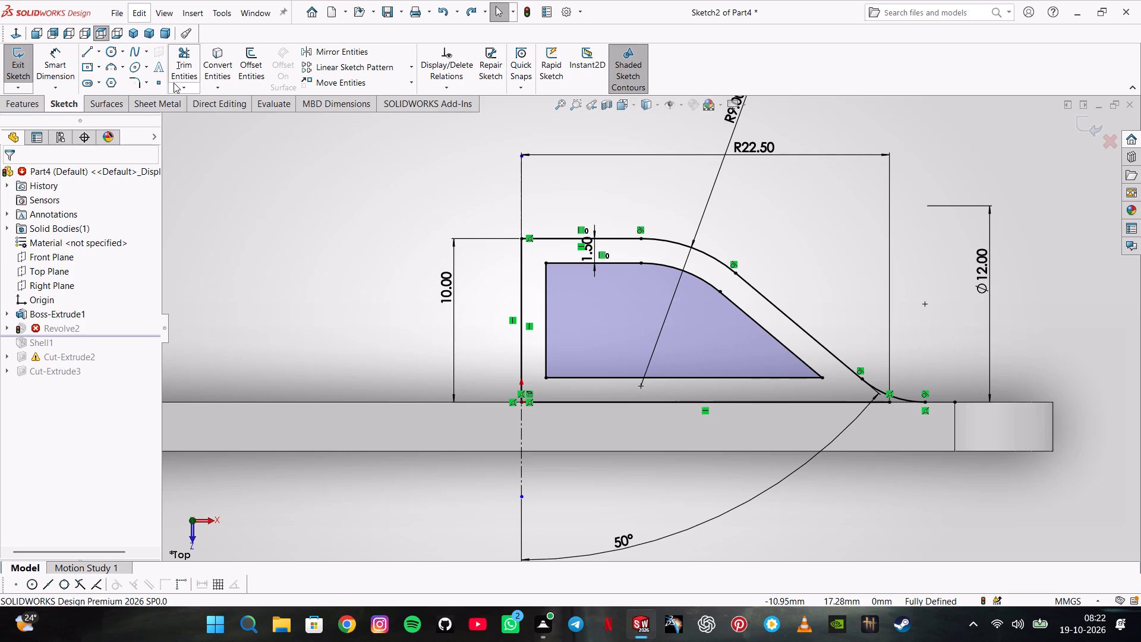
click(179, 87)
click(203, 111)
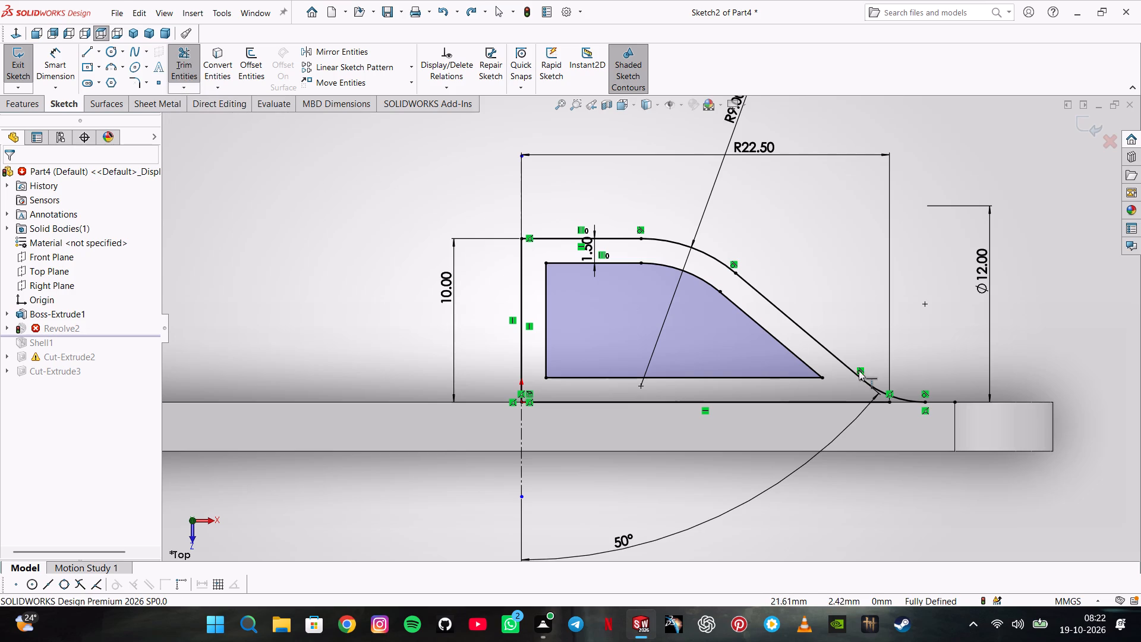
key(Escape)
Delete the bottom horizontal line and the vertical line of the inner offset loop.
click(777, 379)
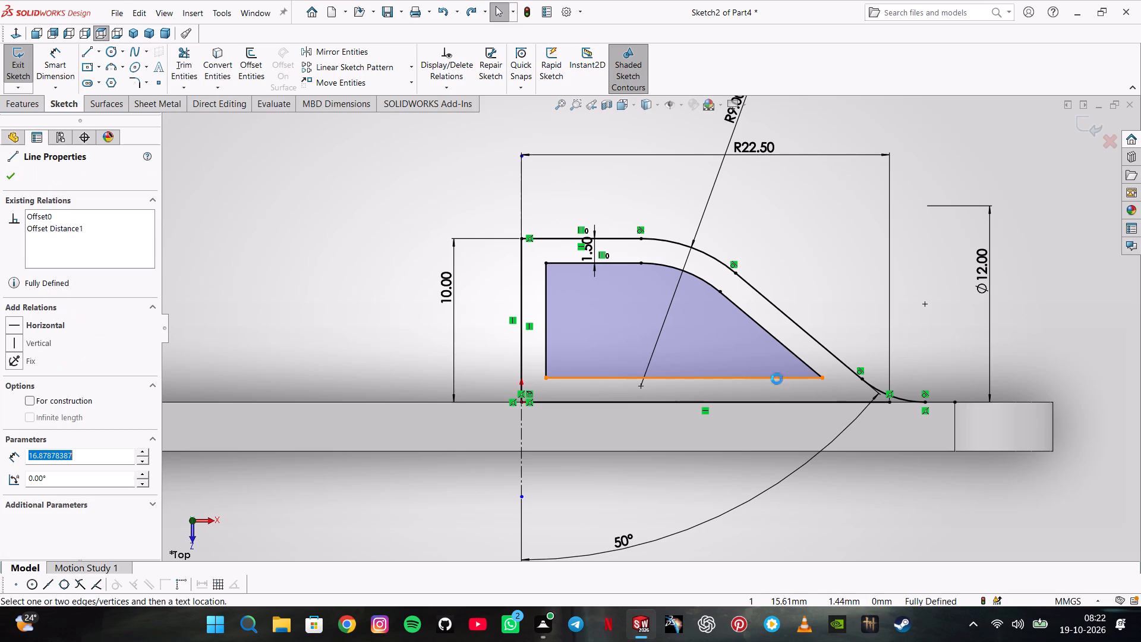
key(Delete)
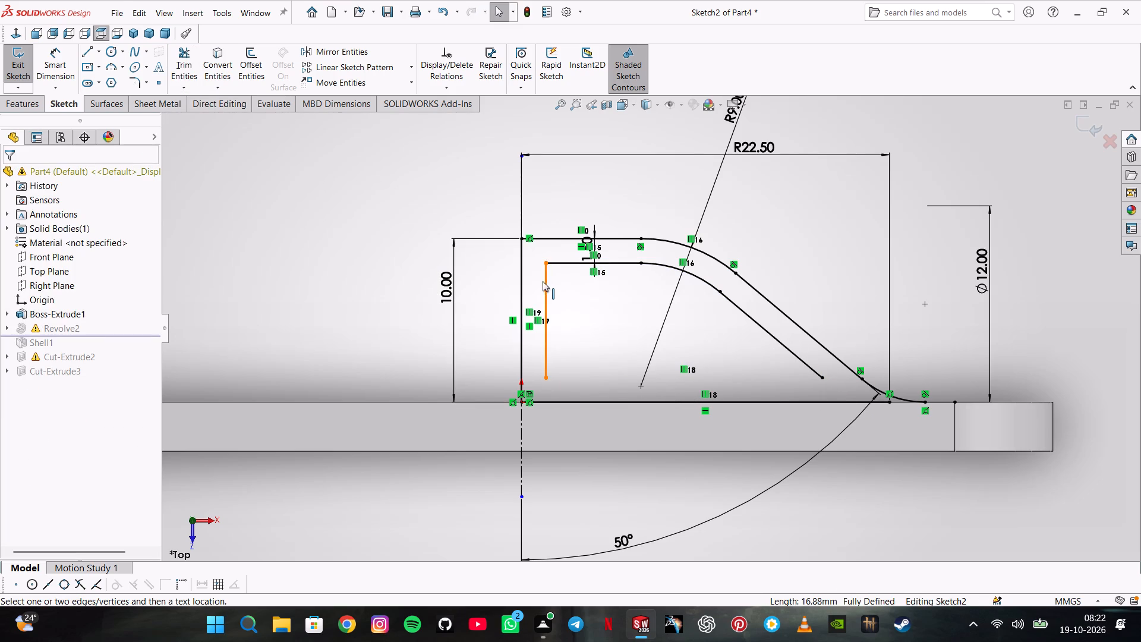
click(544, 280)
key(Delete)
key(Return)
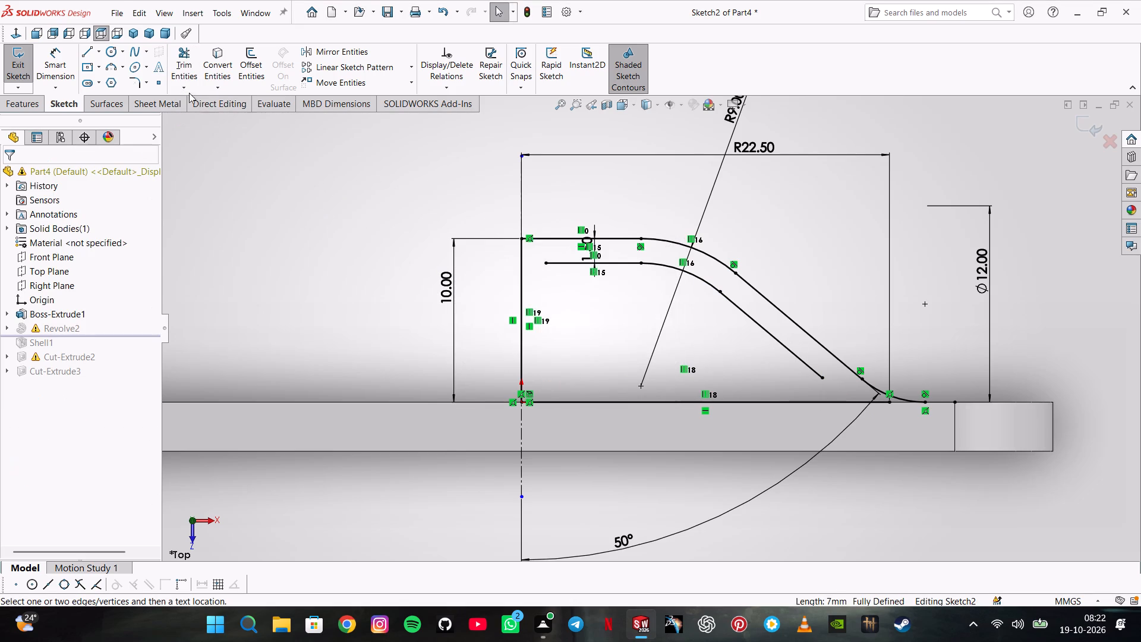
Extend the inner top line to the vertical axis line and the inner slope line down to the base line.
click(185, 86)
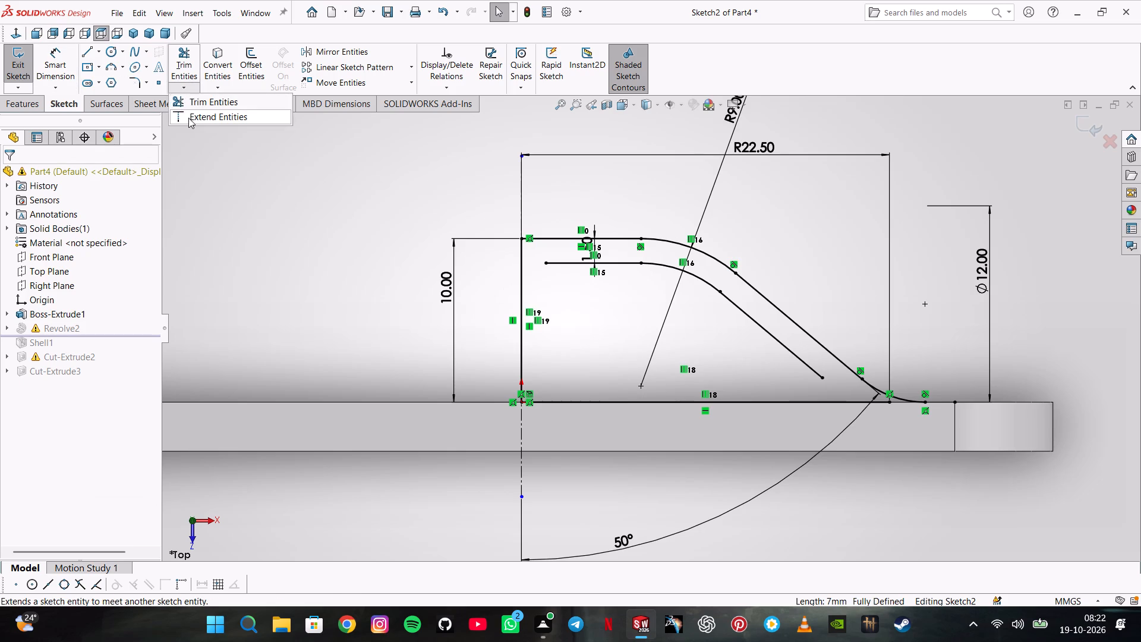
click(188, 118)
click(544, 263)
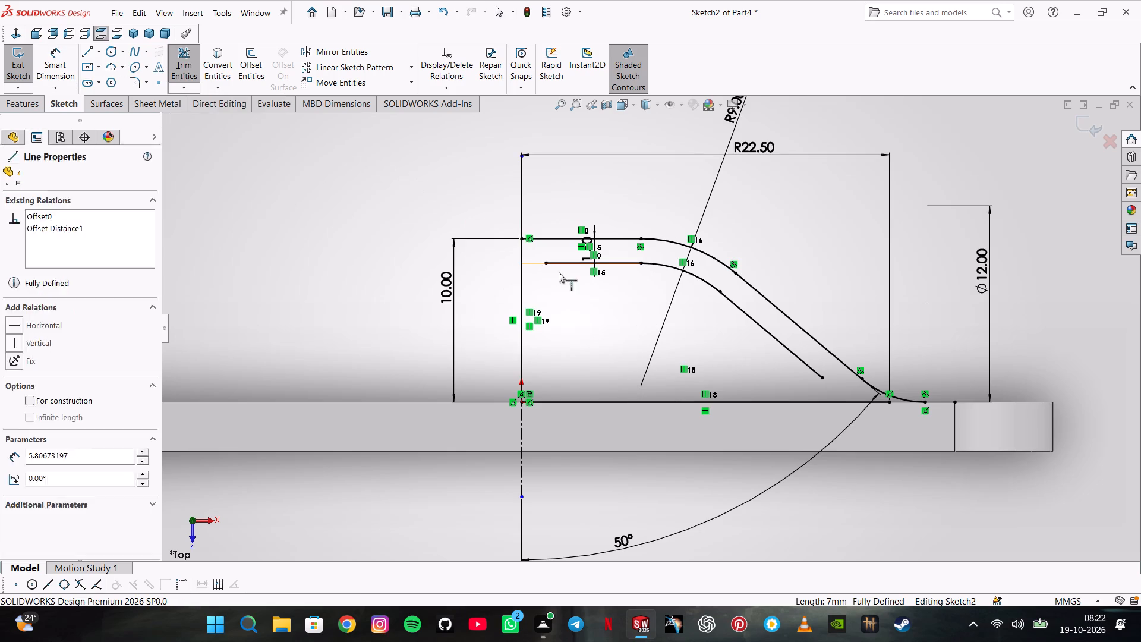
click(822, 378)
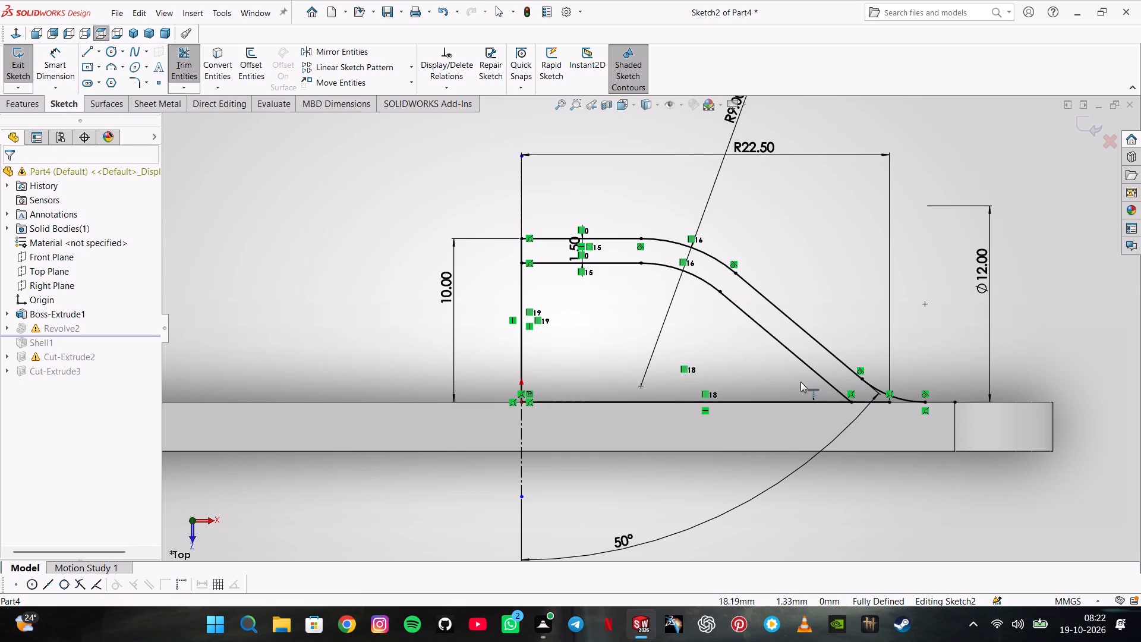
key(Delete)
Trim the excess vertical line at the axis and the base line outside the wall, leaving one closed wall profile, and exit the sketch.
click(184, 70)
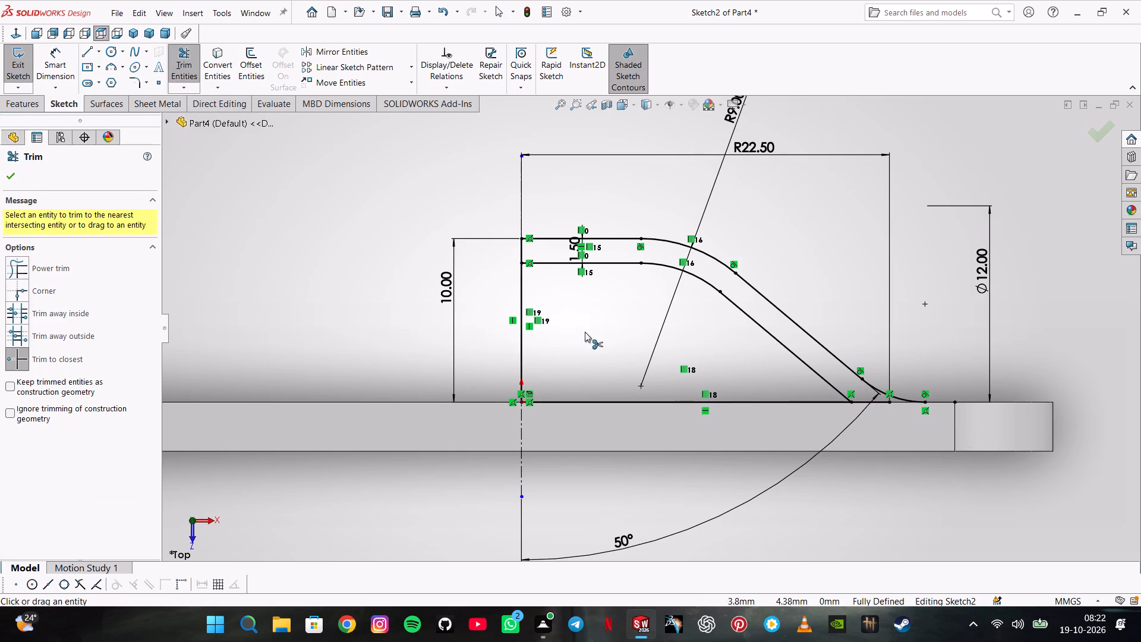
click(516, 306)
click(519, 303)
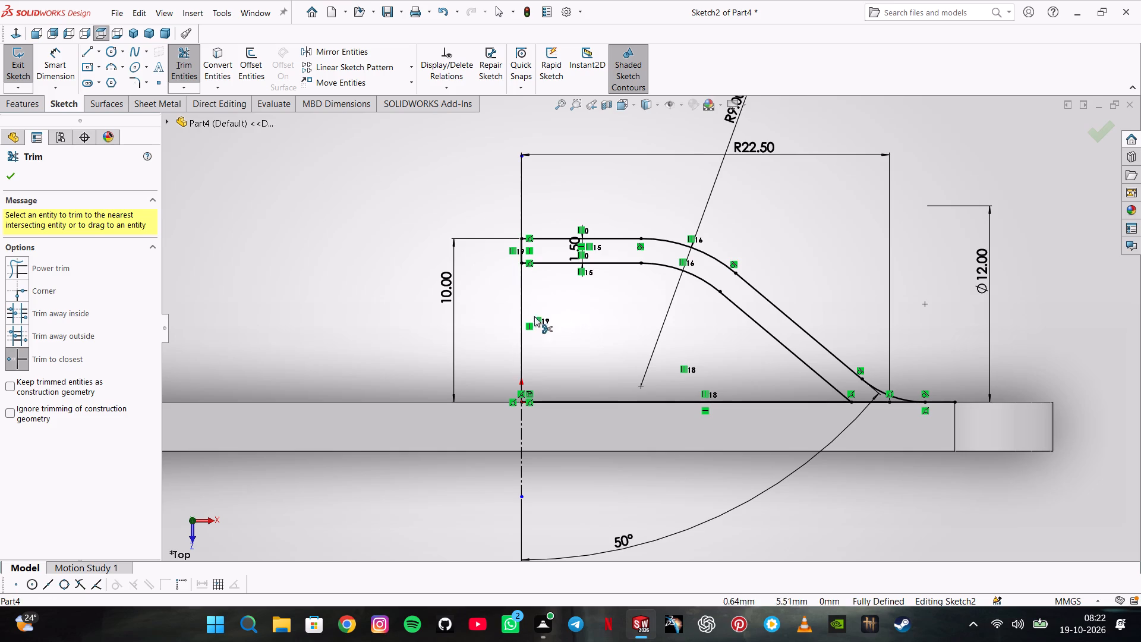
click(581, 403)
click(624, 402)
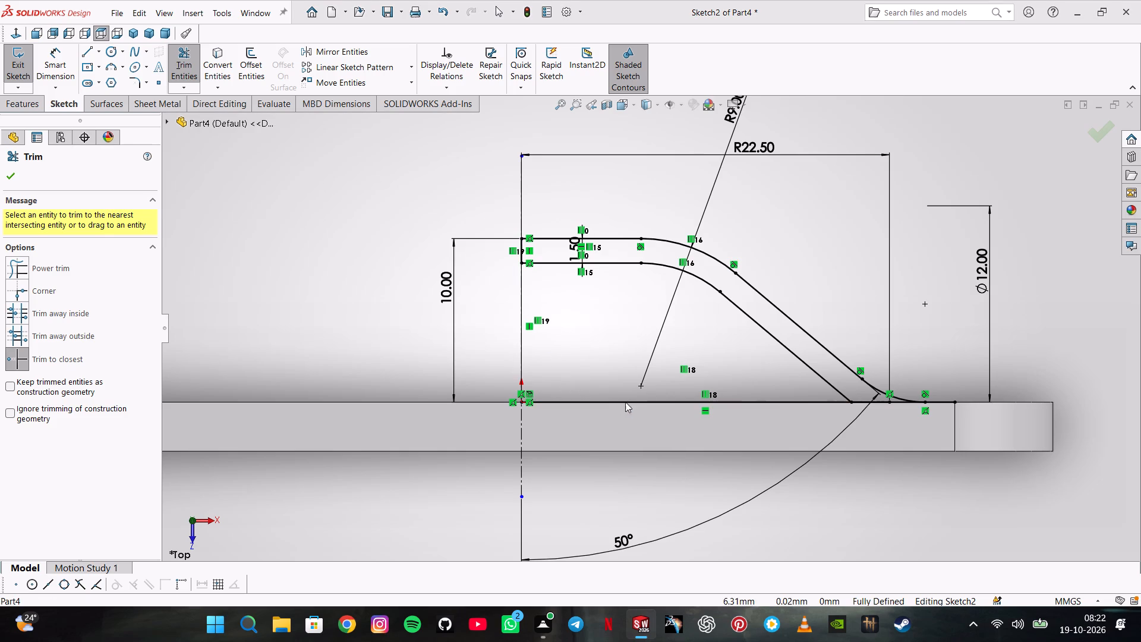
click(663, 397)
click(619, 314)
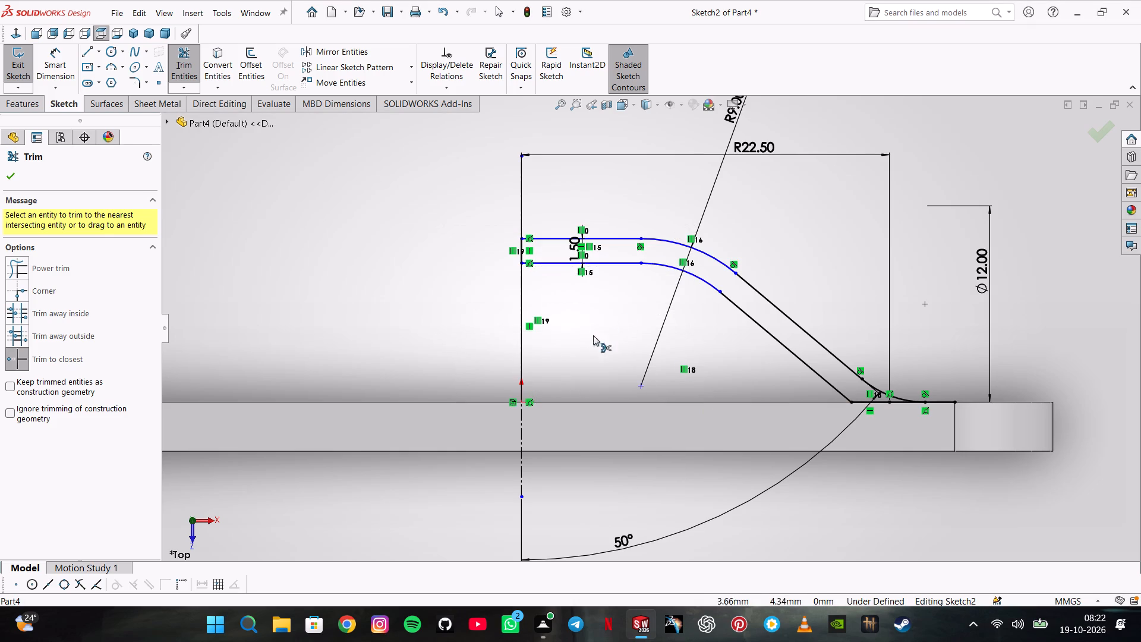
click(944, 402)
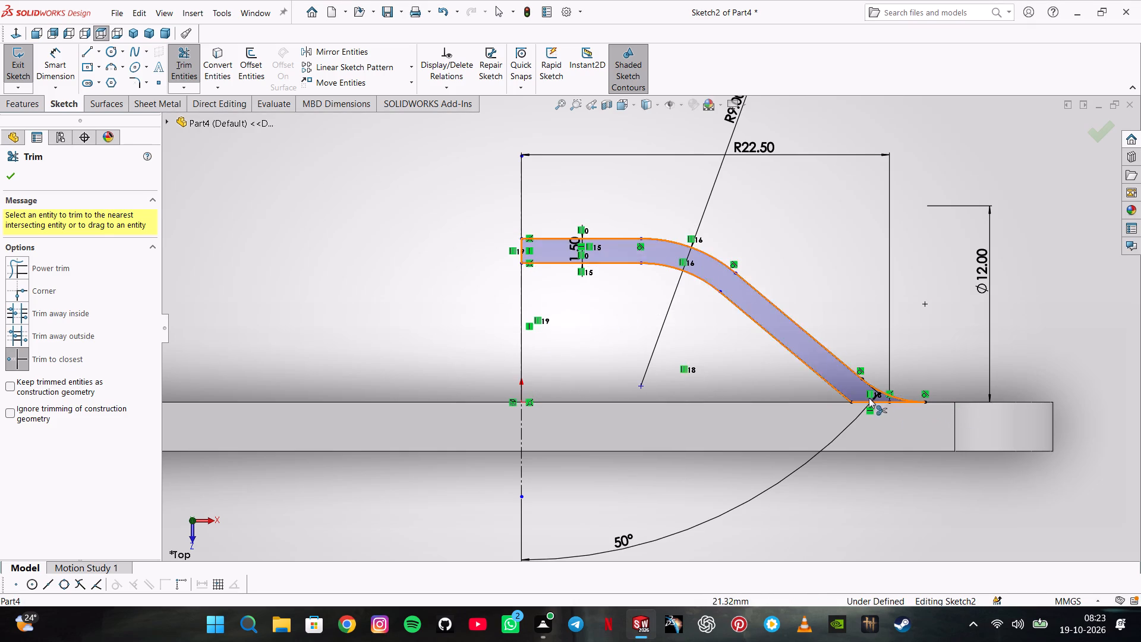
click(4, 178)
click(16, 74)
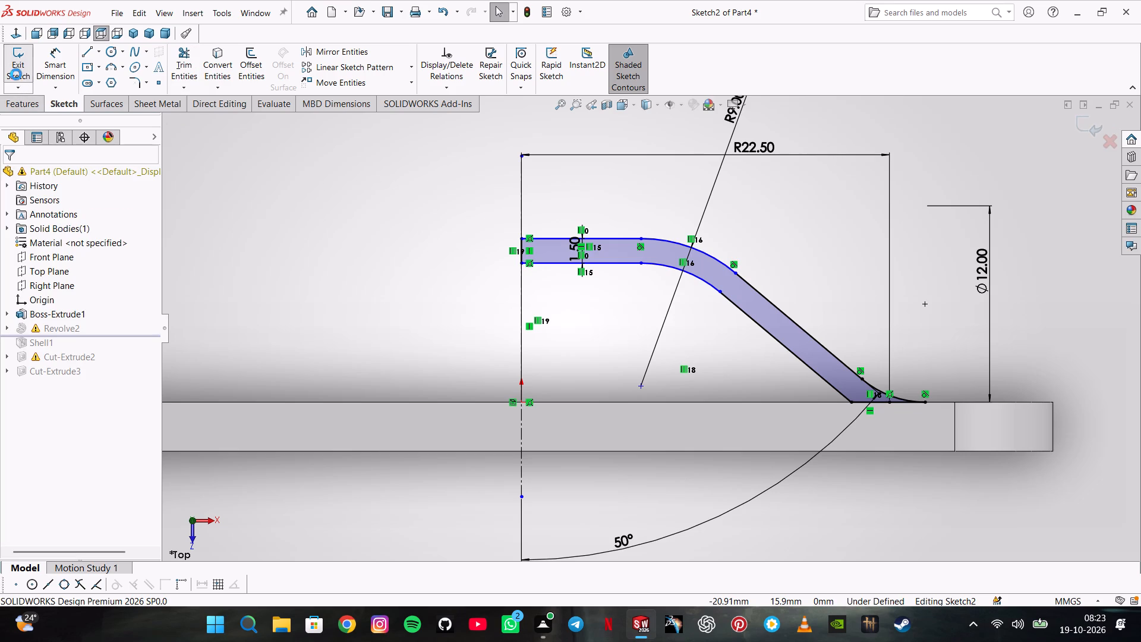
click(503, 325)
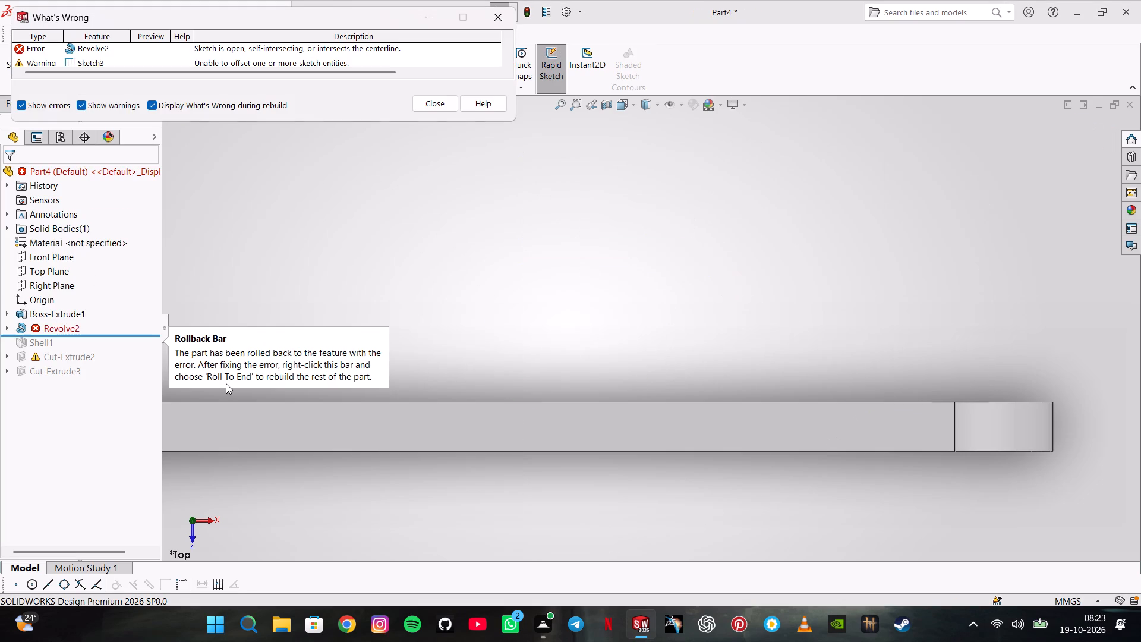
click(449, 99)
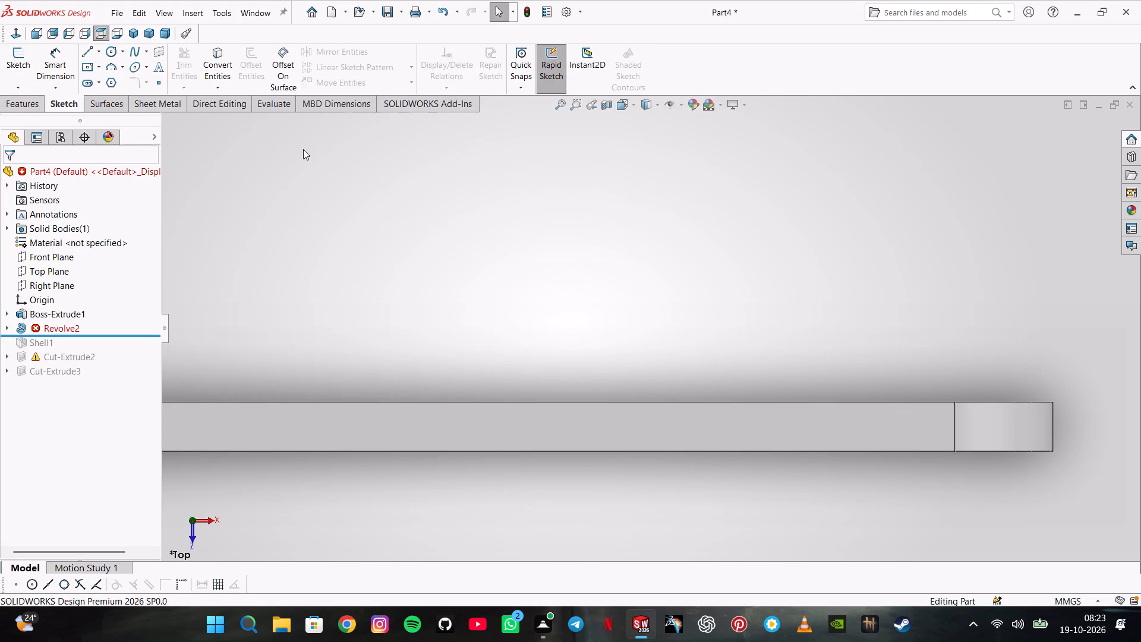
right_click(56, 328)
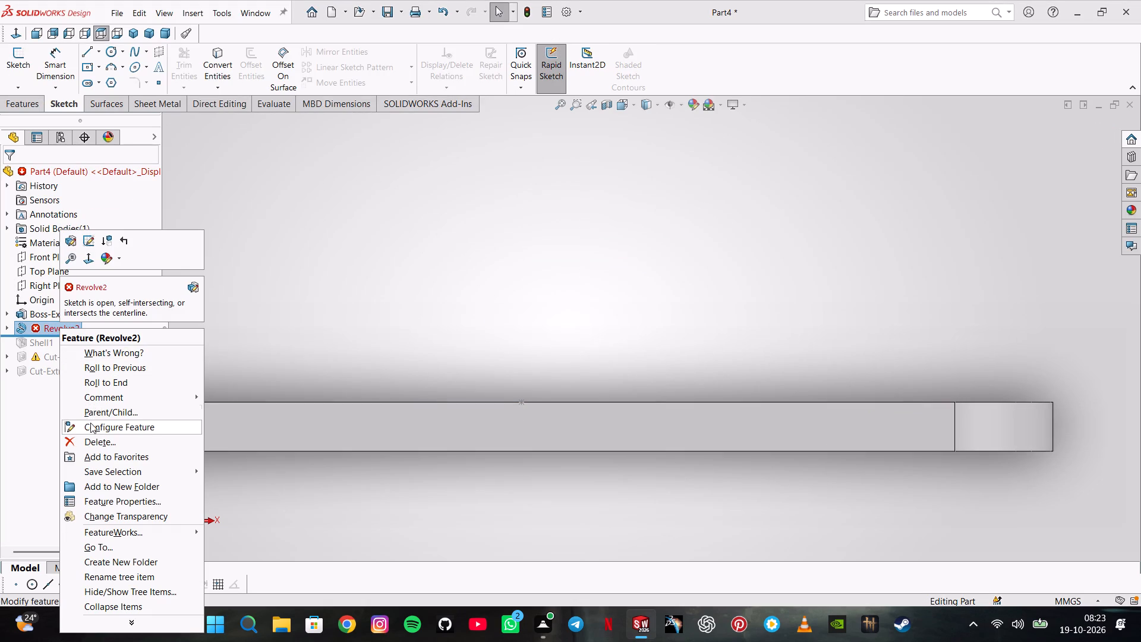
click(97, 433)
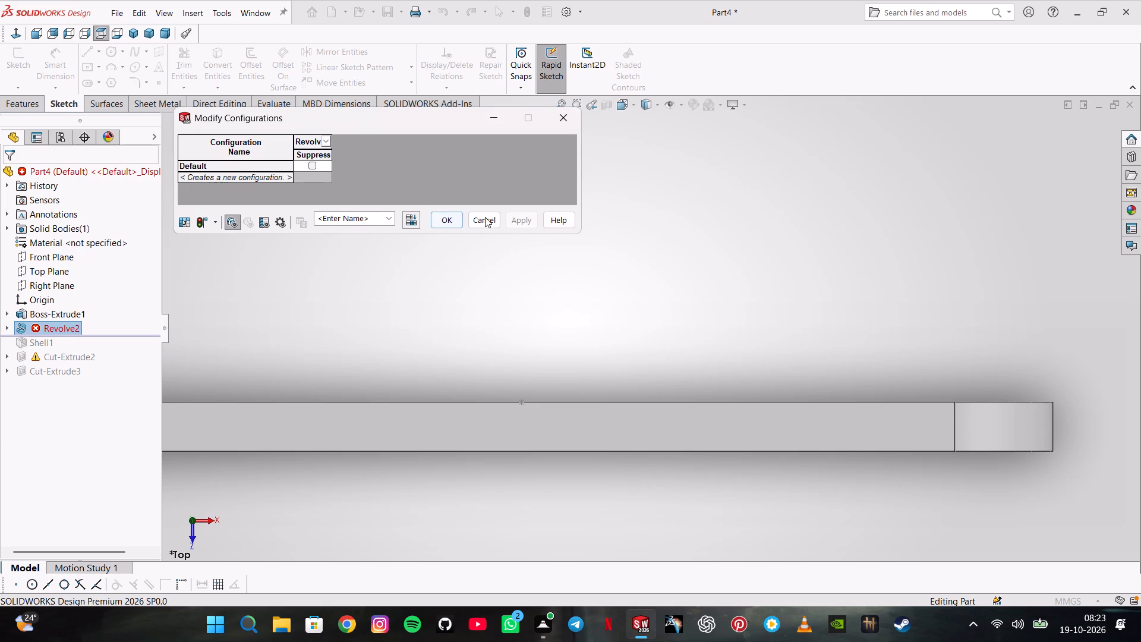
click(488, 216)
Delete the Revolve2 feature together with its dependent Shell1, keeping the dome profile sketch.
right_click(43, 326)
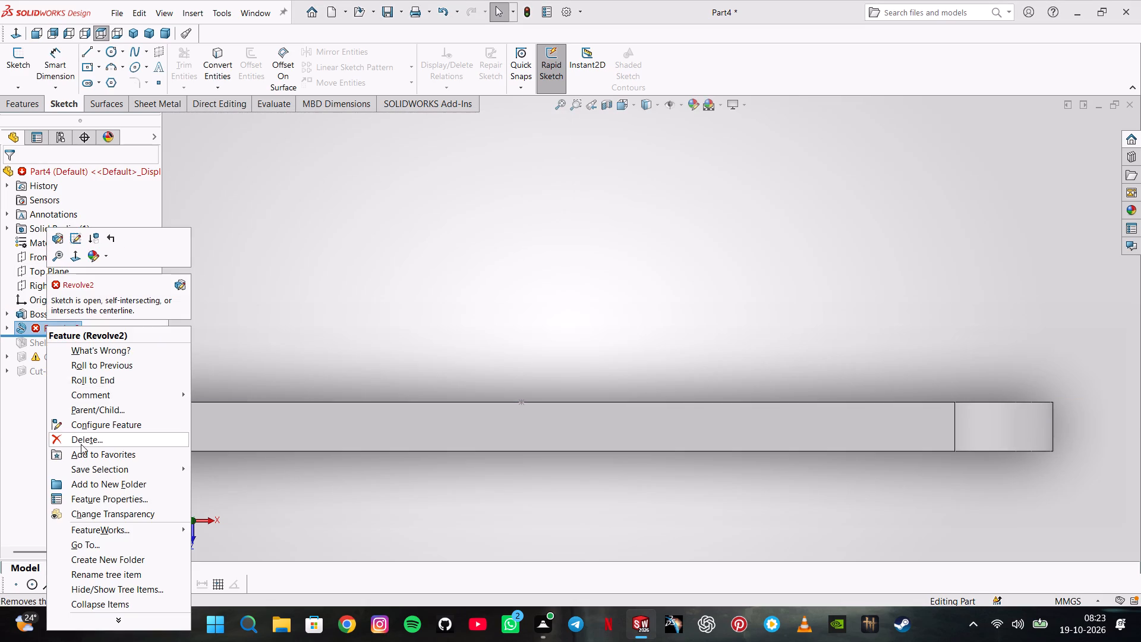
click(83, 445)
key(Return)
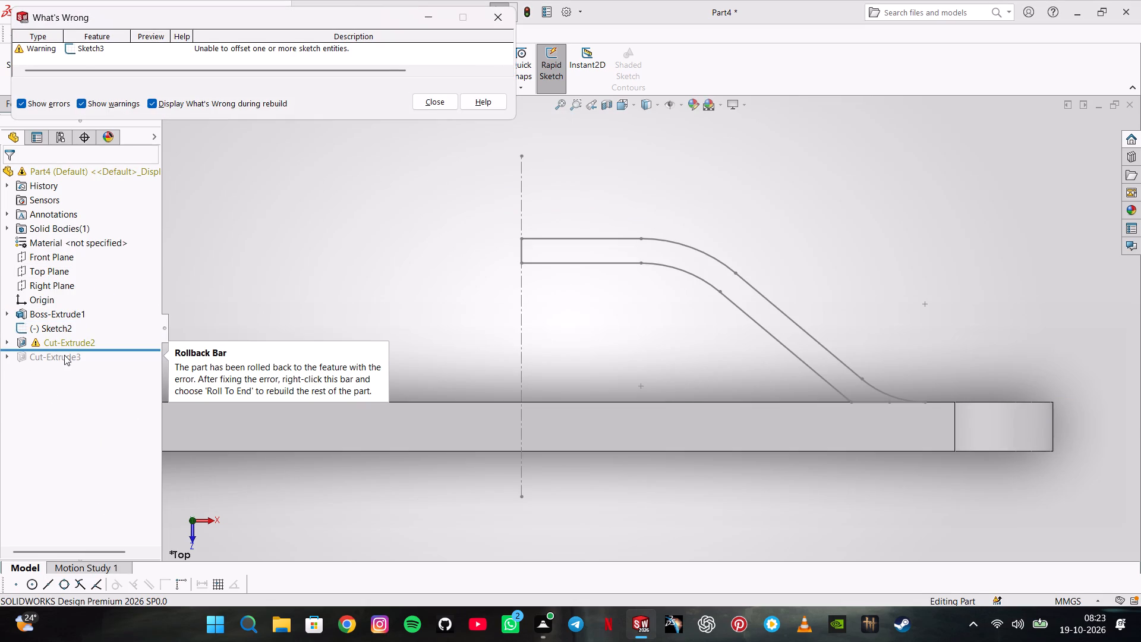
Delete the Cut-Extrude2 feature.
right_click(71, 348)
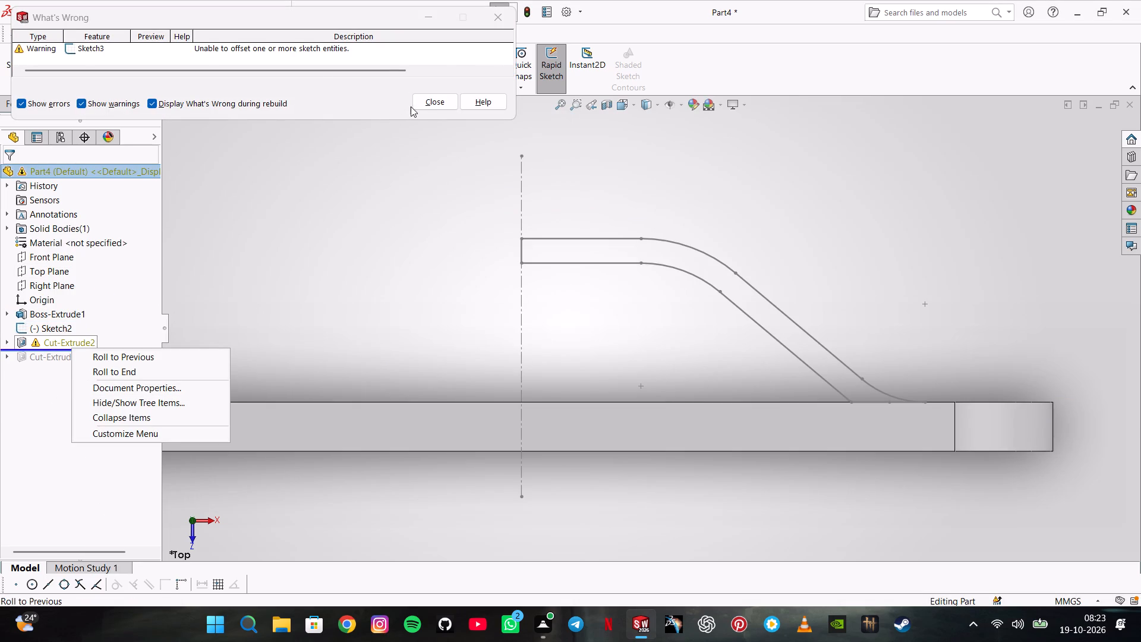
click(418, 105)
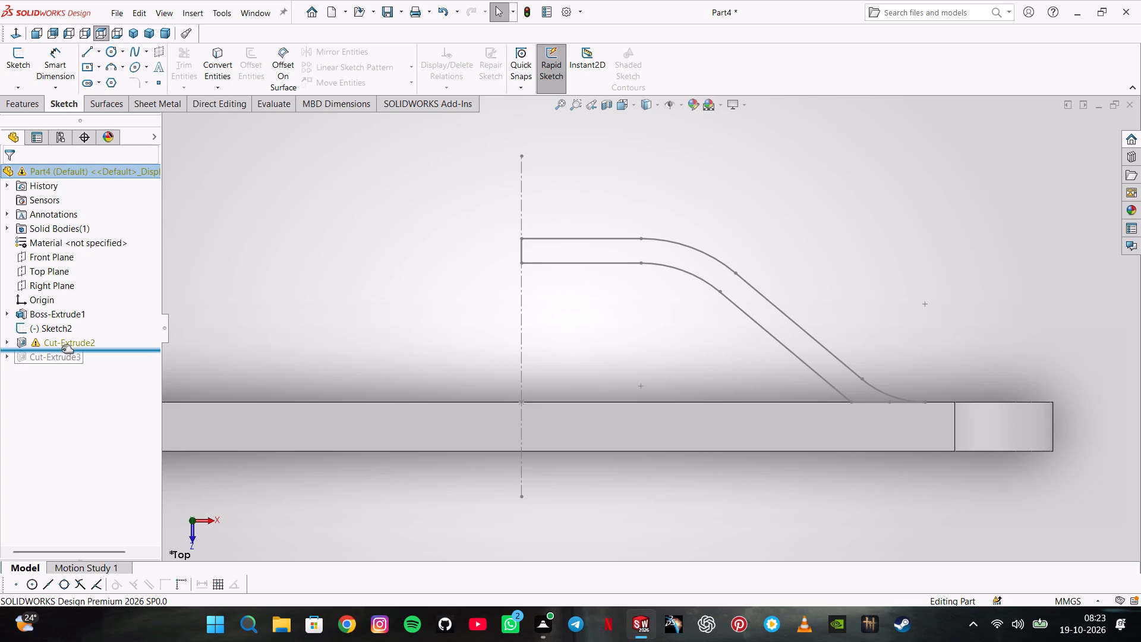
right_click(62, 349)
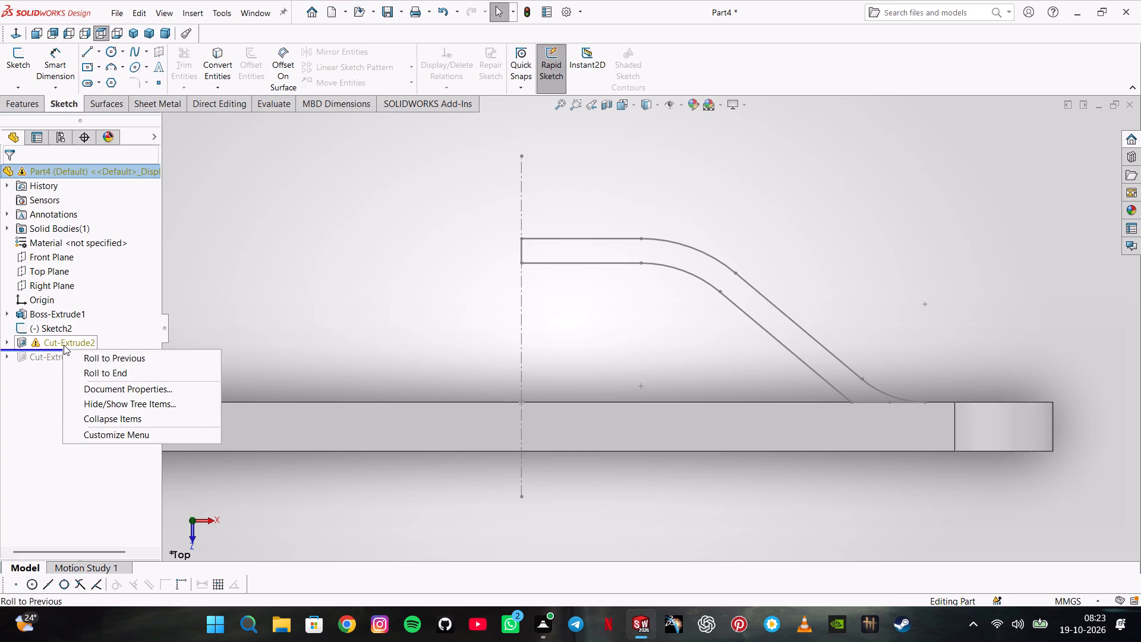
right_click(64, 345)
click(92, 446)
key(Return)
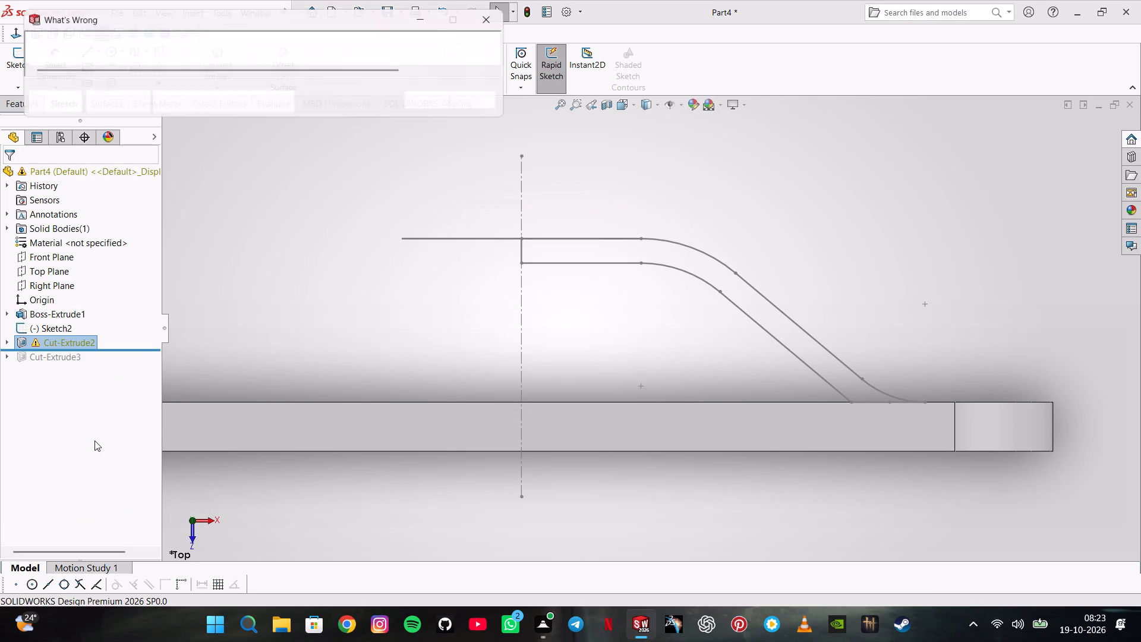
Delete the leftover Sketch3 that belonged to the removed cut.
click(424, 102)
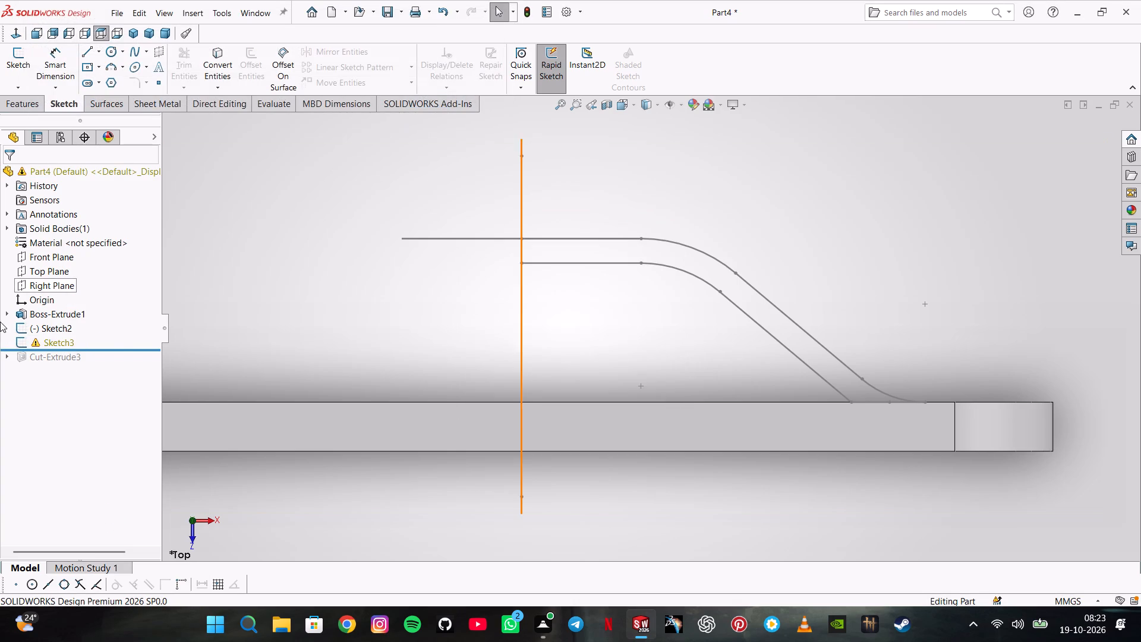
right_click(58, 344)
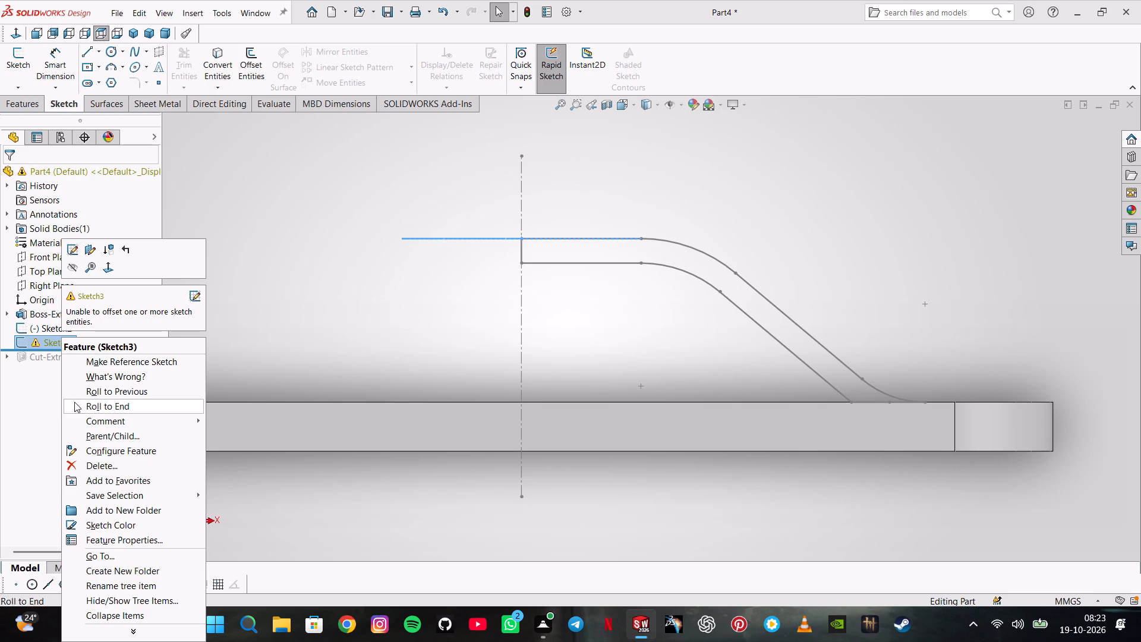
click(100, 470)
key(Return)
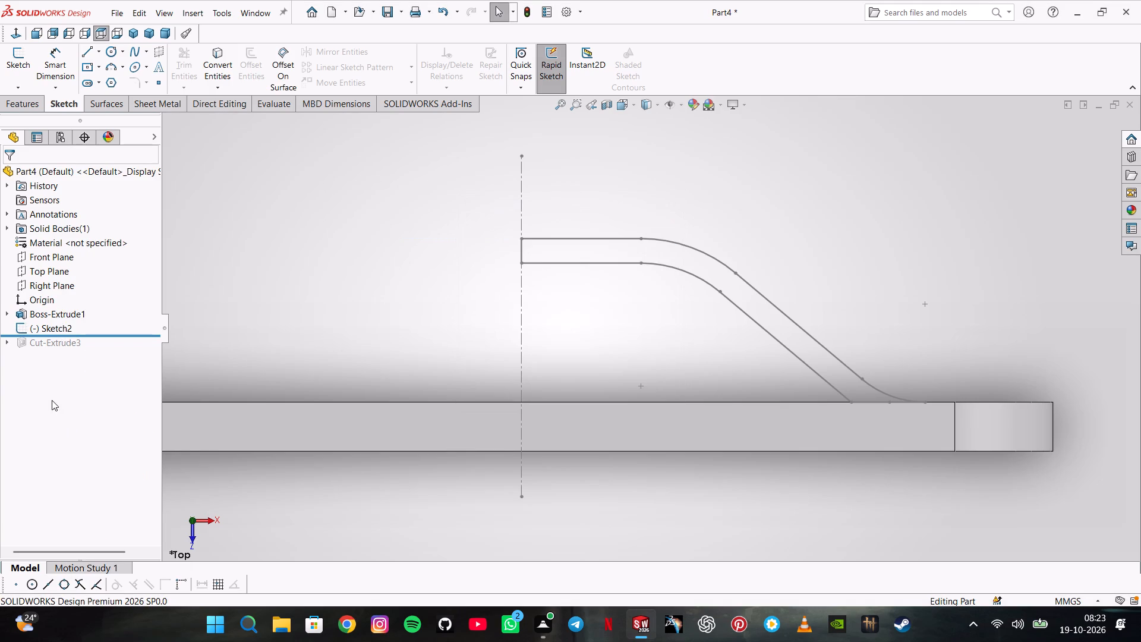
Delete the Cut-Extrude3 feature together with its leftover sketch, Sketch4.
right_click(73, 341)
click(105, 399)
key(Return)
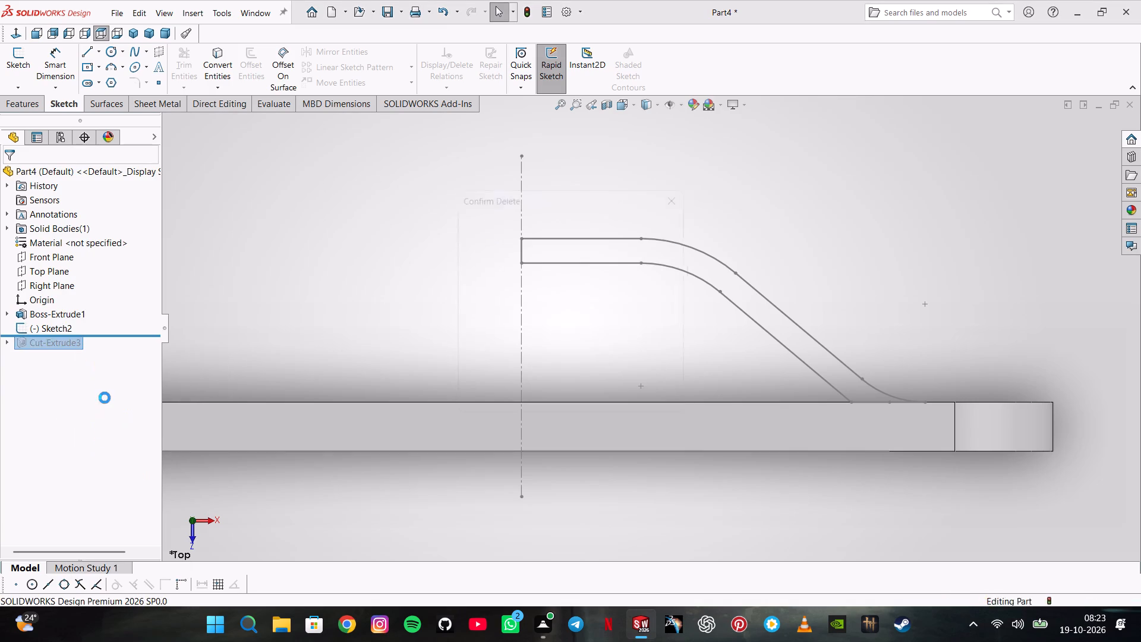
right_click(67, 344)
right_click(59, 346)
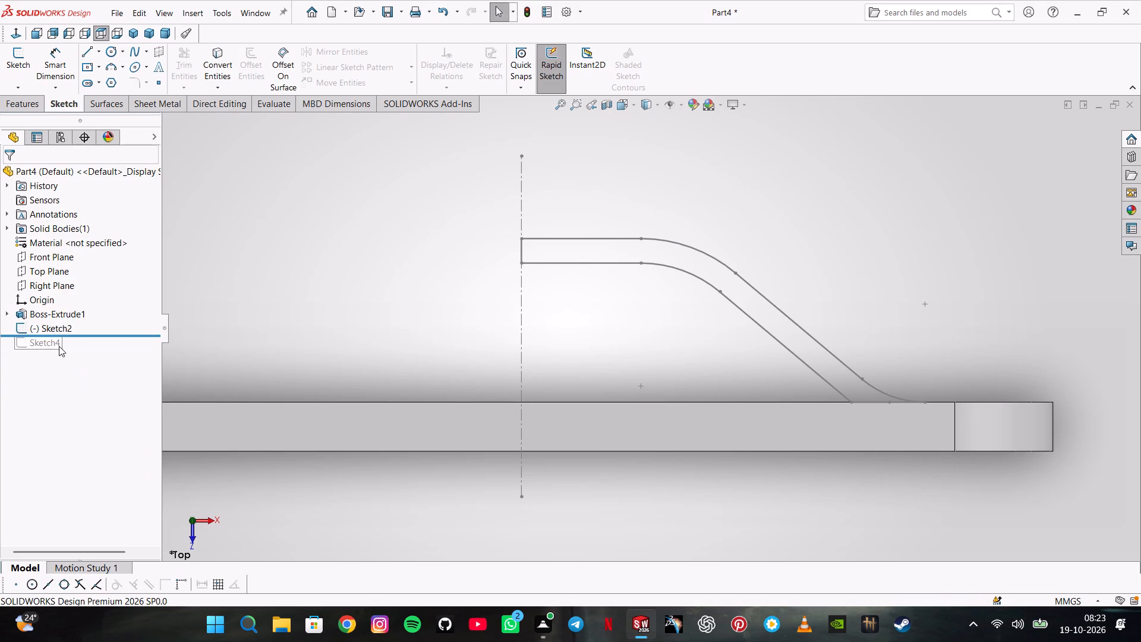
click(94, 411)
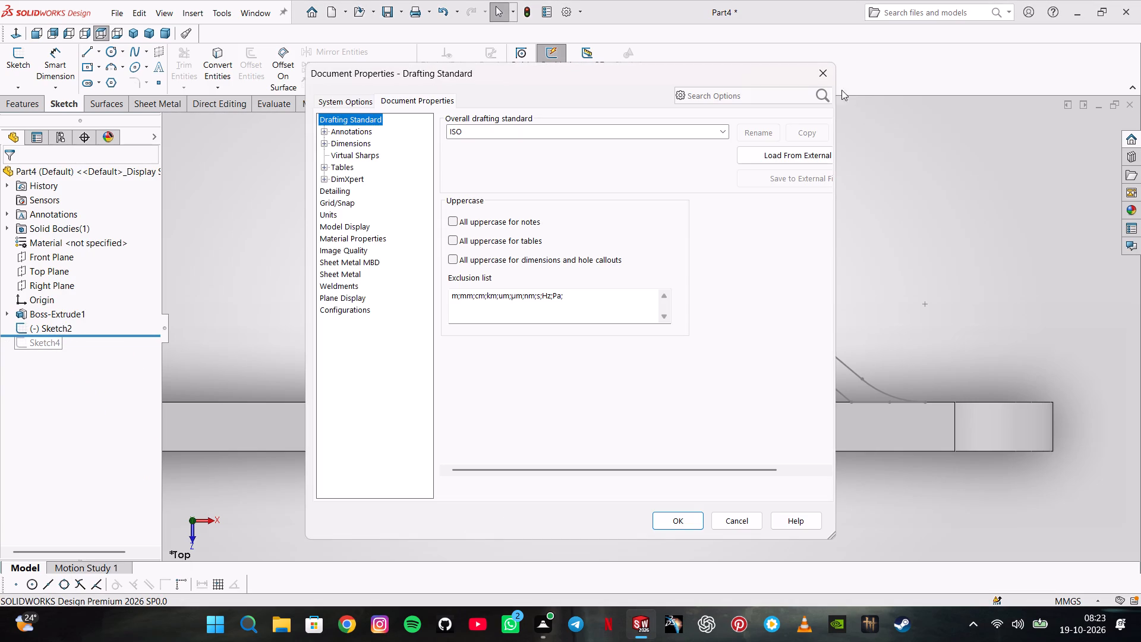
click(831, 80)
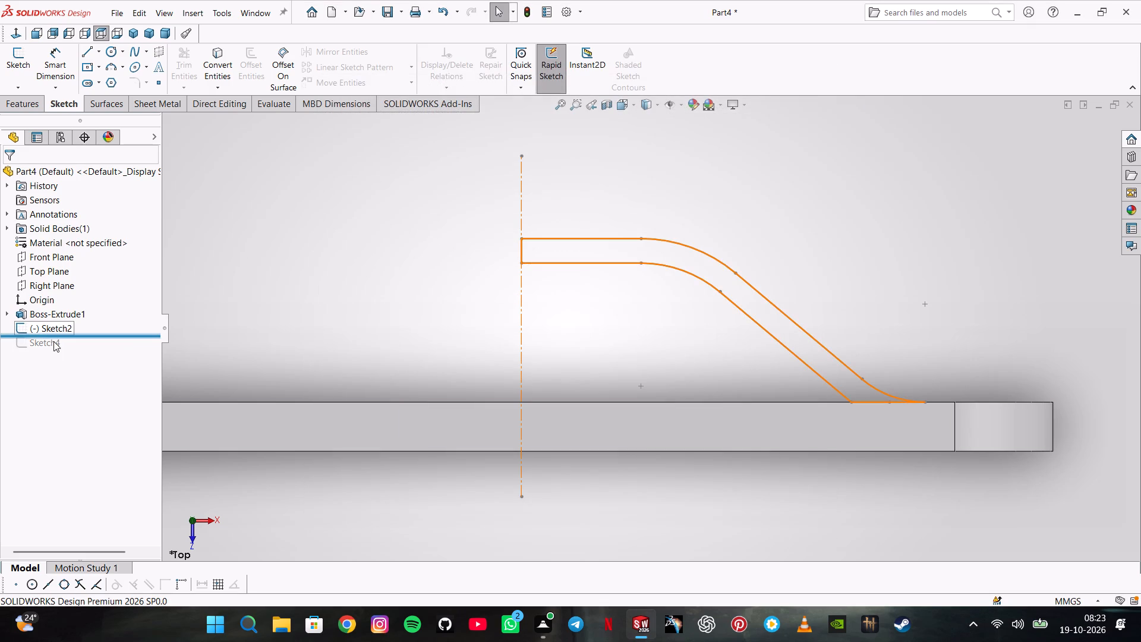
right_click(53, 341)
click(86, 392)
key(Return)
Revolve the closed wall profile of Sketch2 360 degrees about the vertical centerline, merging the result with the plate.
click(52, 334)
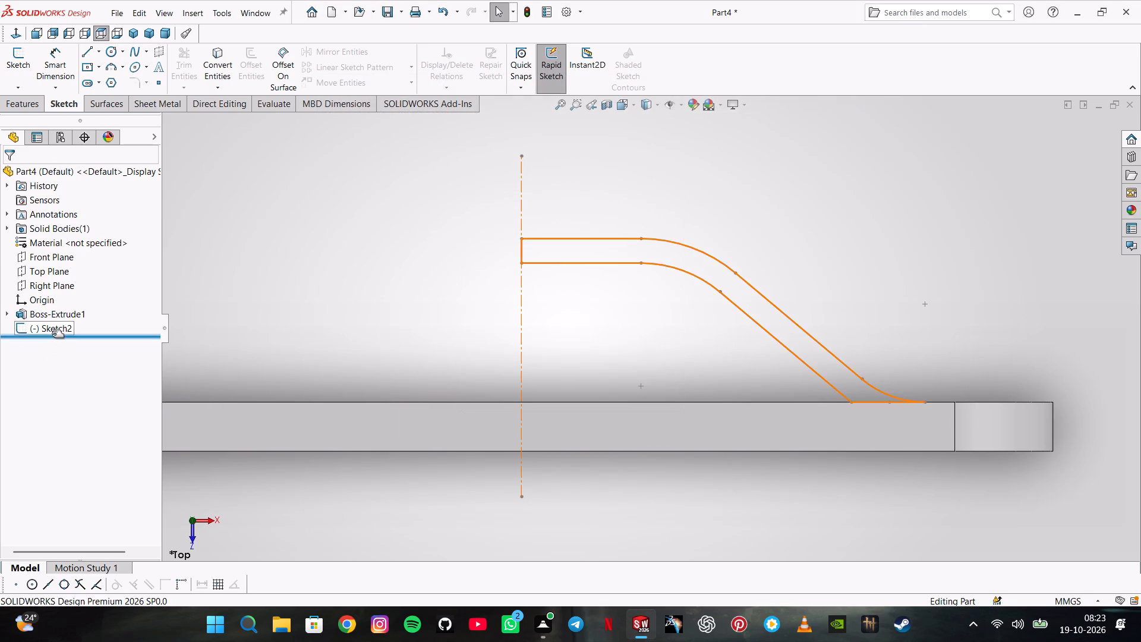
click(42, 111)
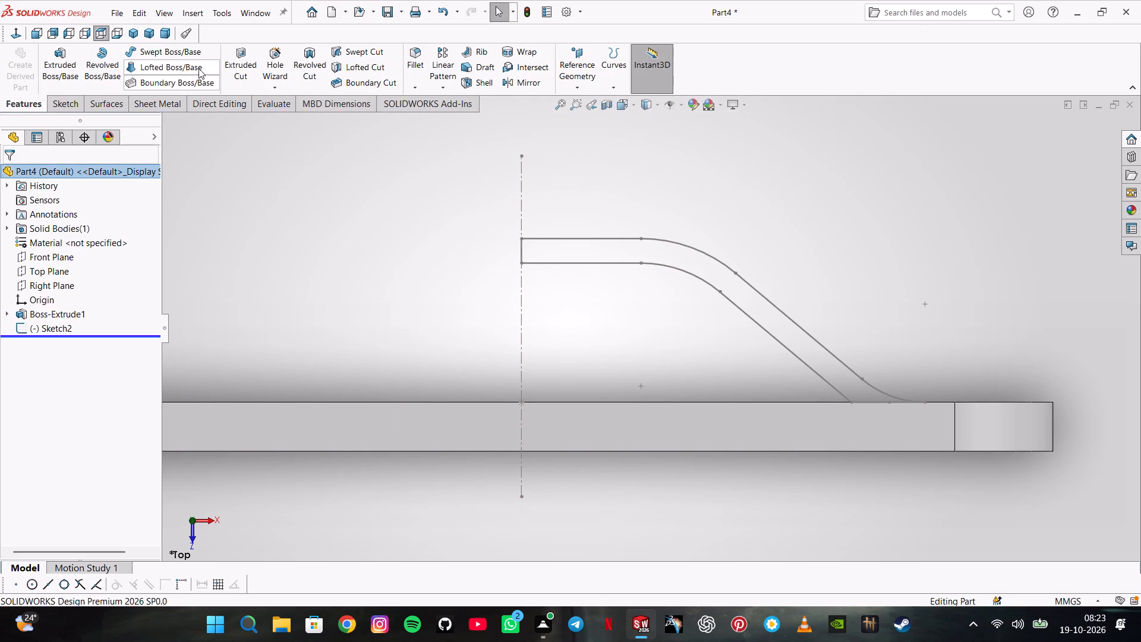
click(60, 321)
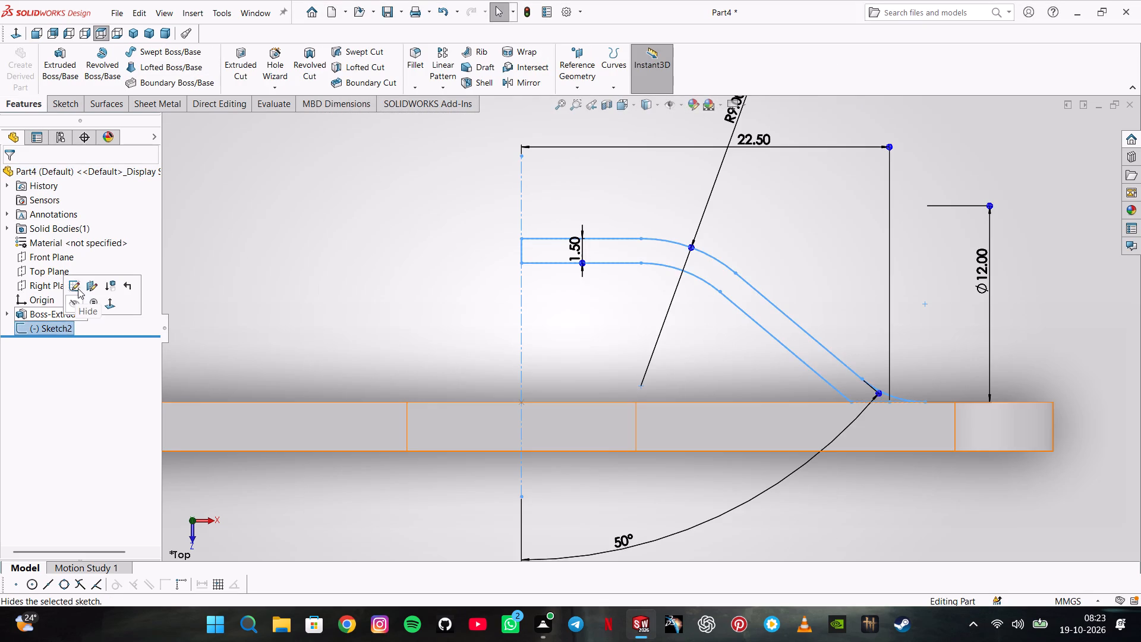
click(78, 288)
click(32, 95)
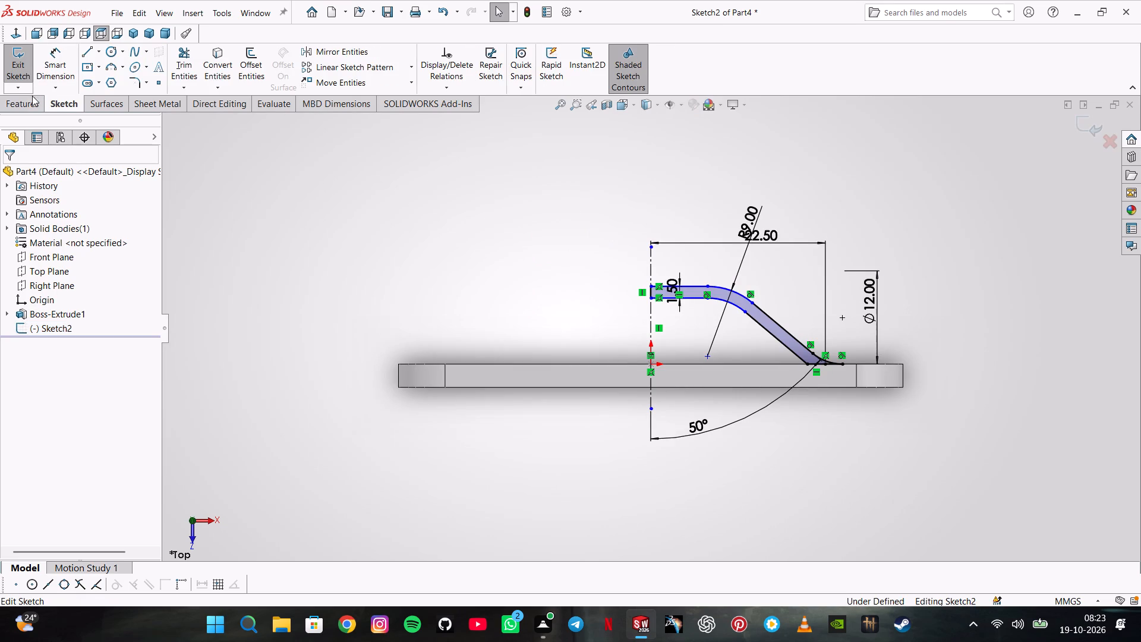
click(102, 70)
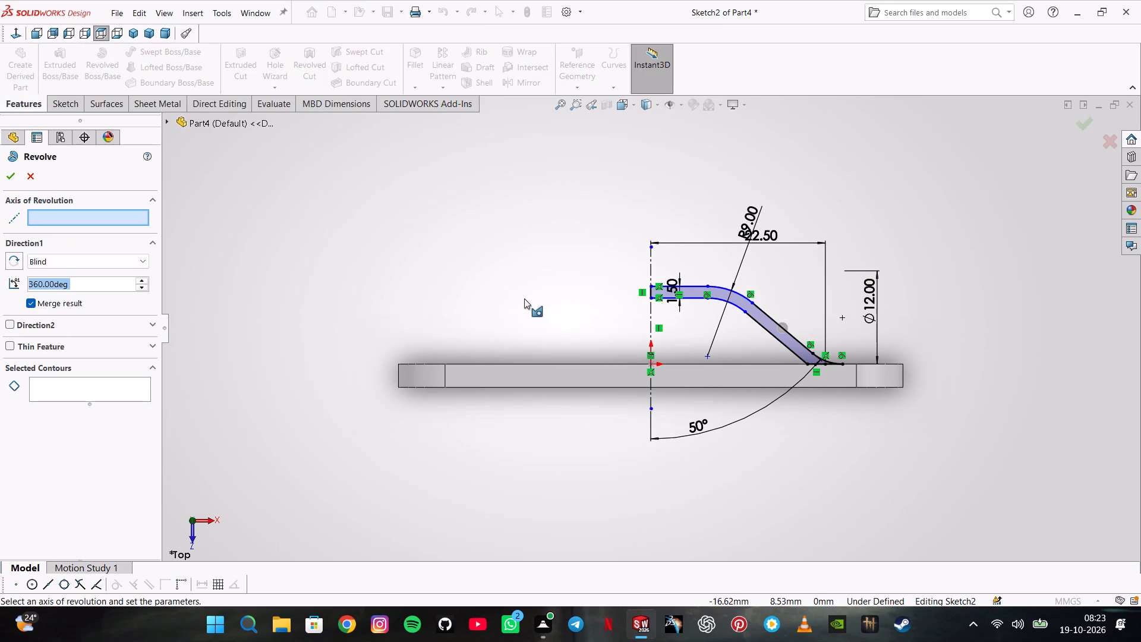
click(653, 258)
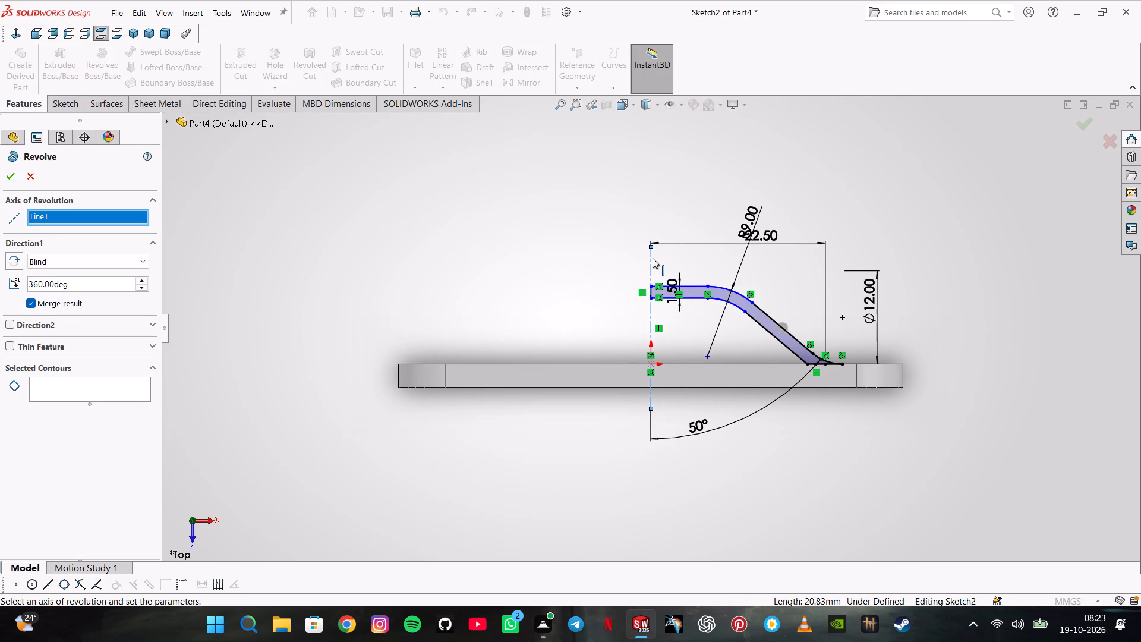
click(702, 288)
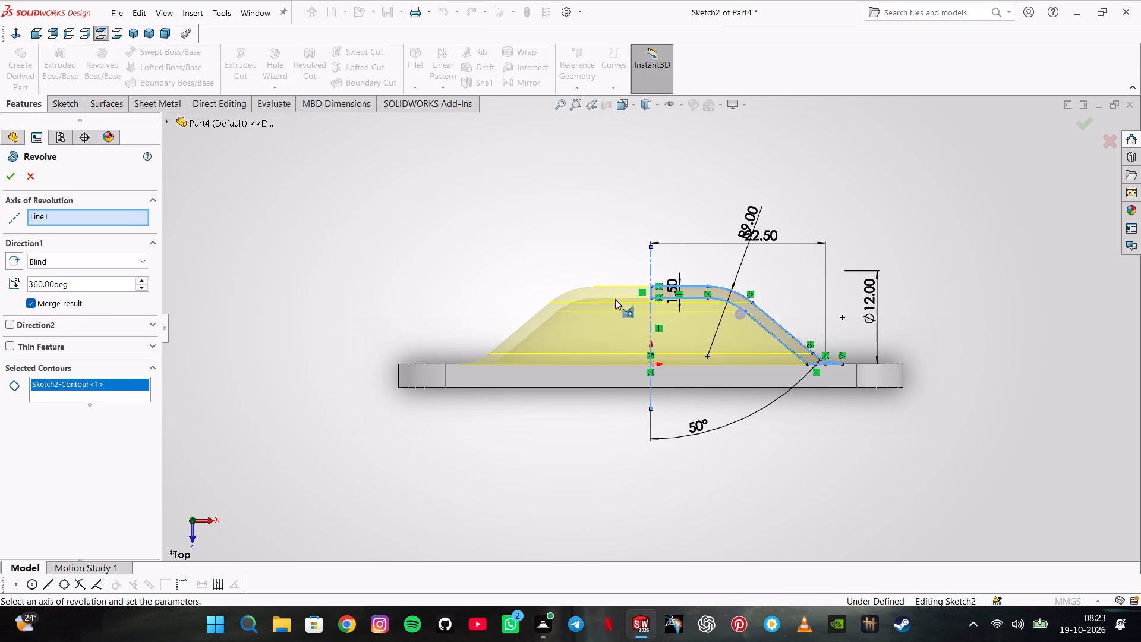
middle_drag(540, 273, 543, 364)
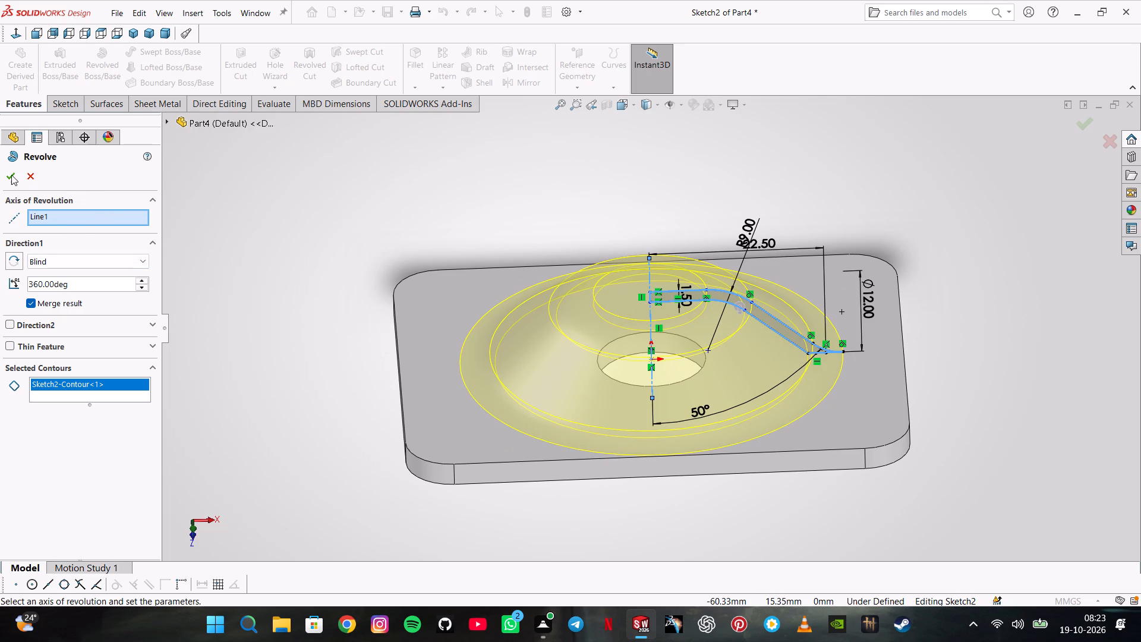
click(11, 175)
click(406, 172)
Edit the base plate's sketch, set the central hole's diameter to 45 mm, and exit the sketch.
middle_drag(518, 322, 521, 99)
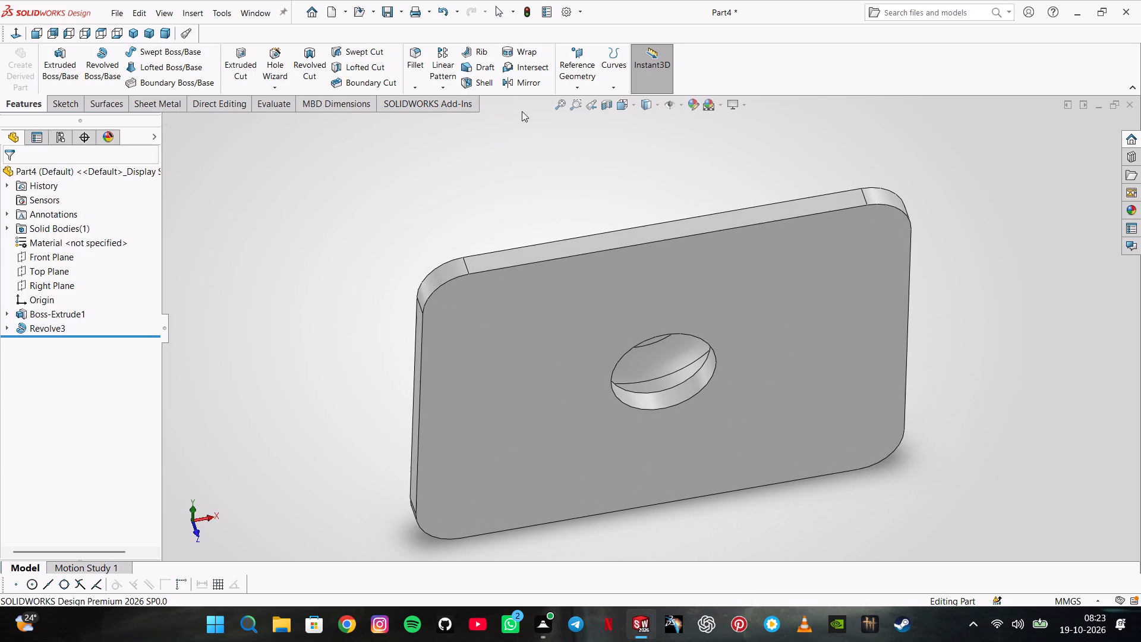
drag(589, 275, 592, 282)
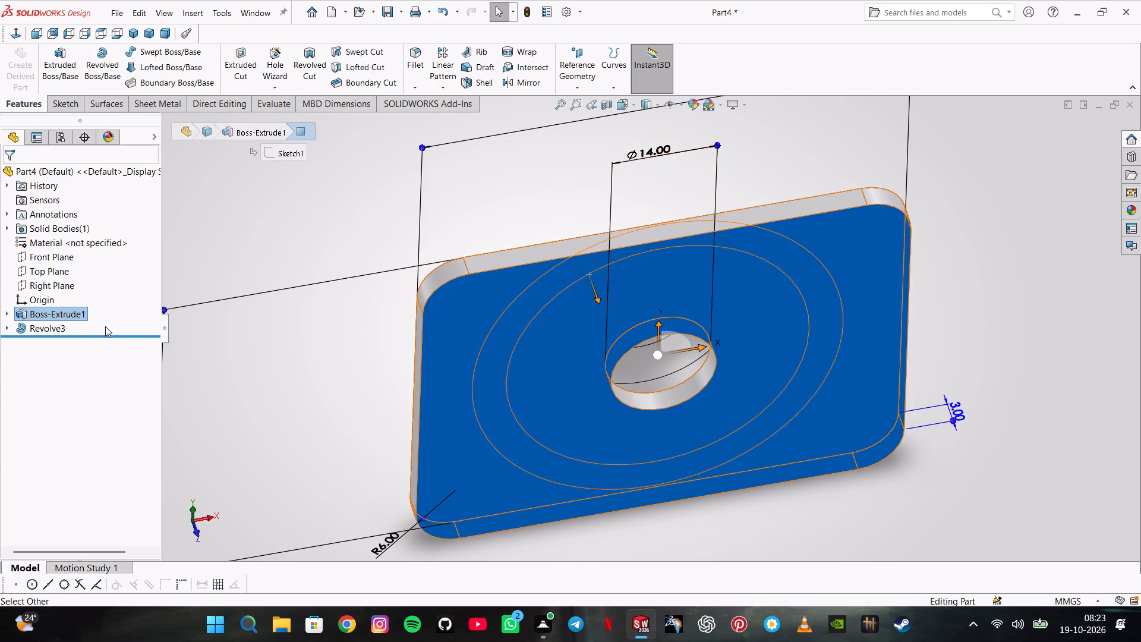
right_click(372, 270)
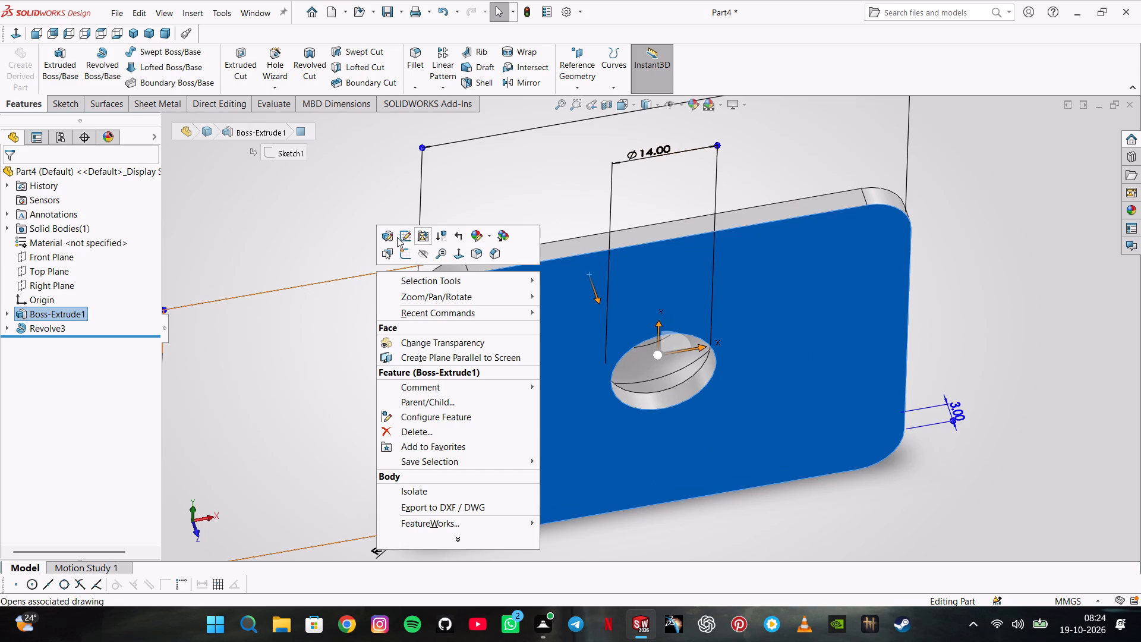
click(399, 238)
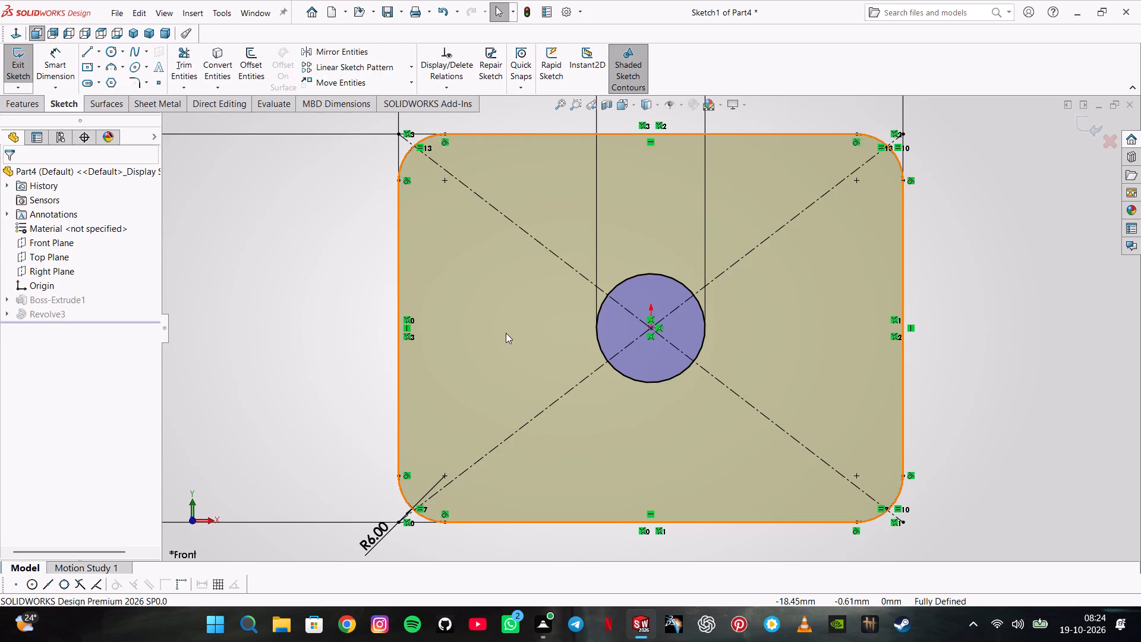
scroll(641, 178, up, 3)
double_click(644, 152)
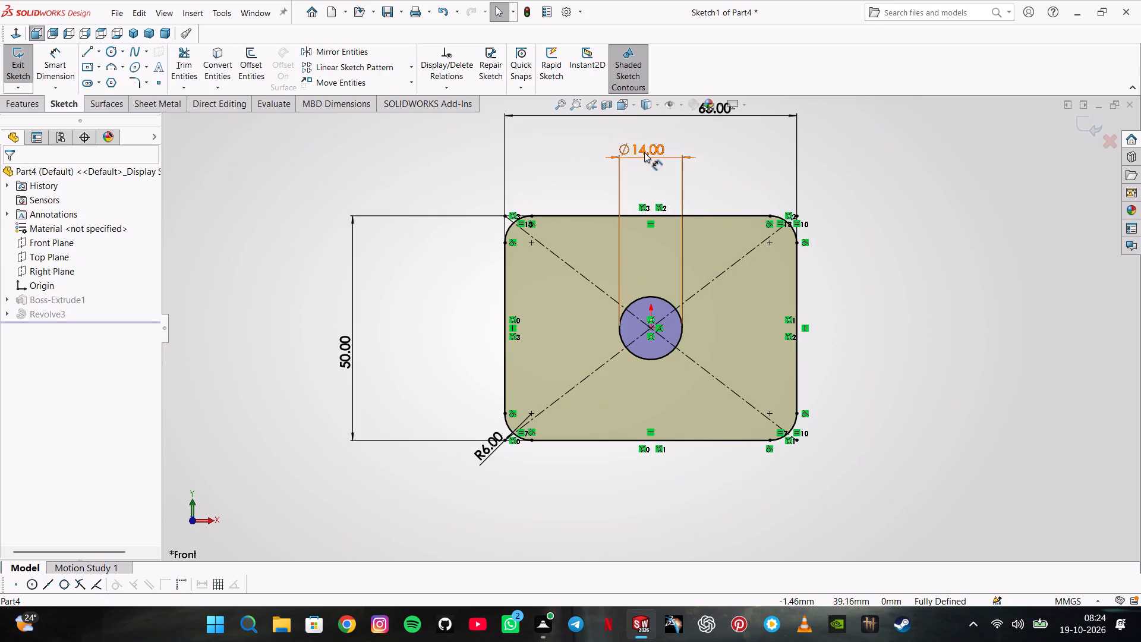
key(4)
key(5)
key(Return)
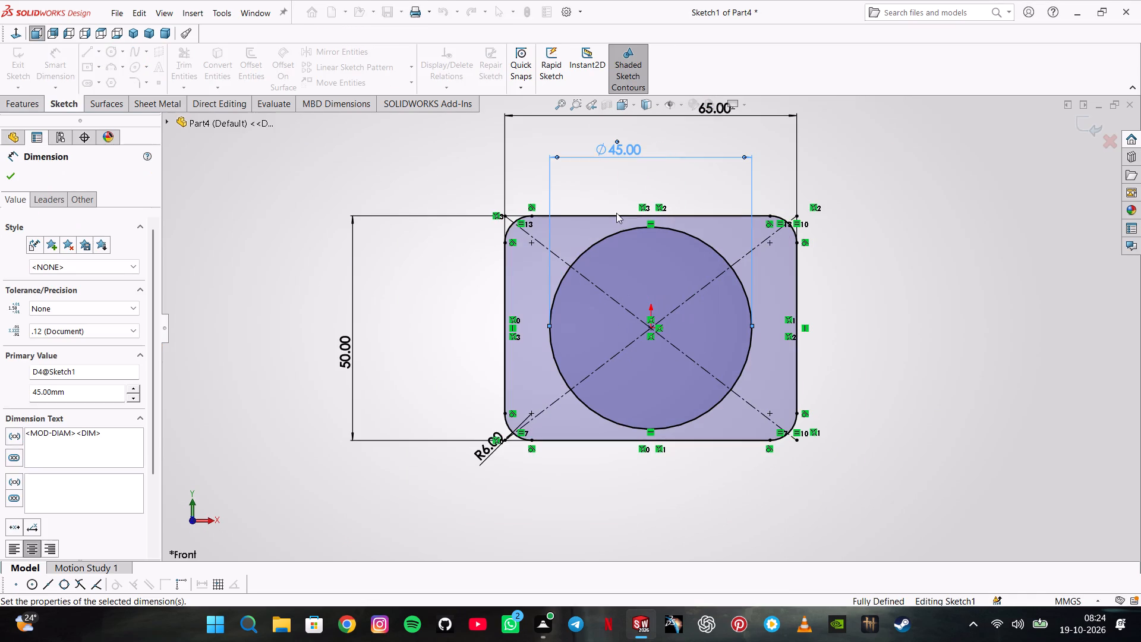
click(10, 170)
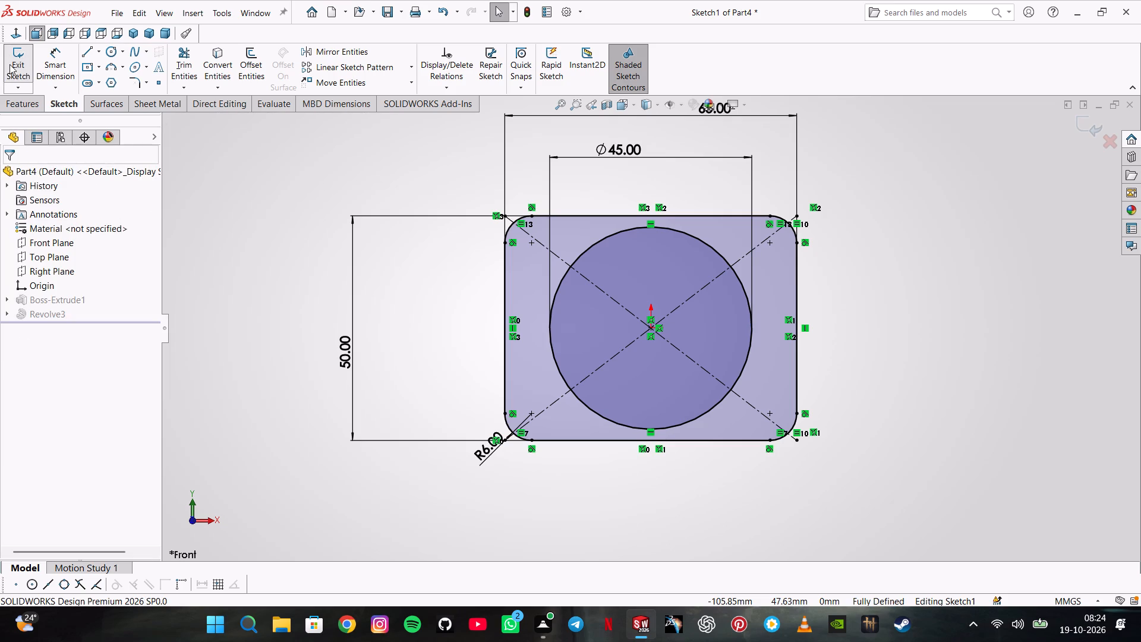
click(10, 64)
click(548, 195)
Reopen the revolved dome's wall profile sketch for editing.
middle_drag(563, 190, 580, 306)
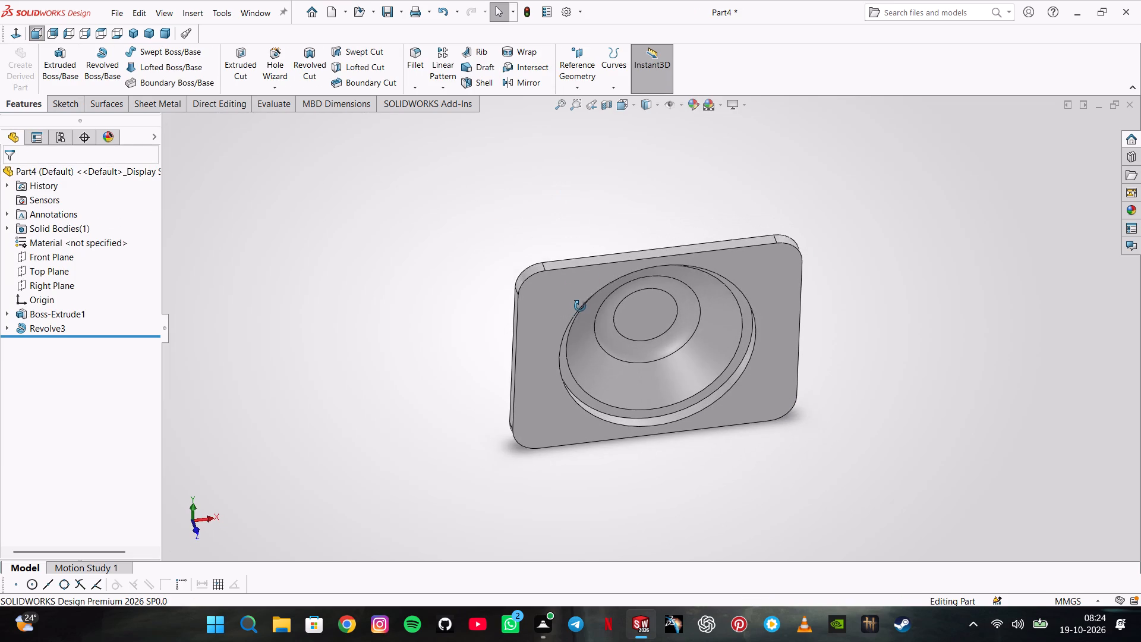
middle_drag(580, 306, 585, 367)
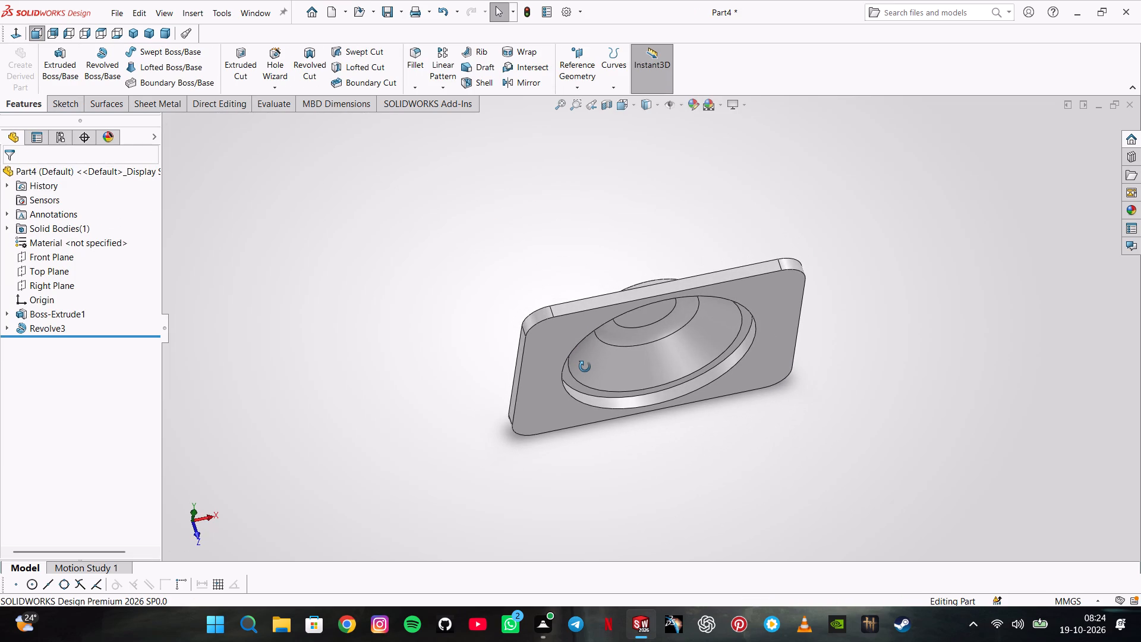
middle_drag(585, 367, 586, 287)
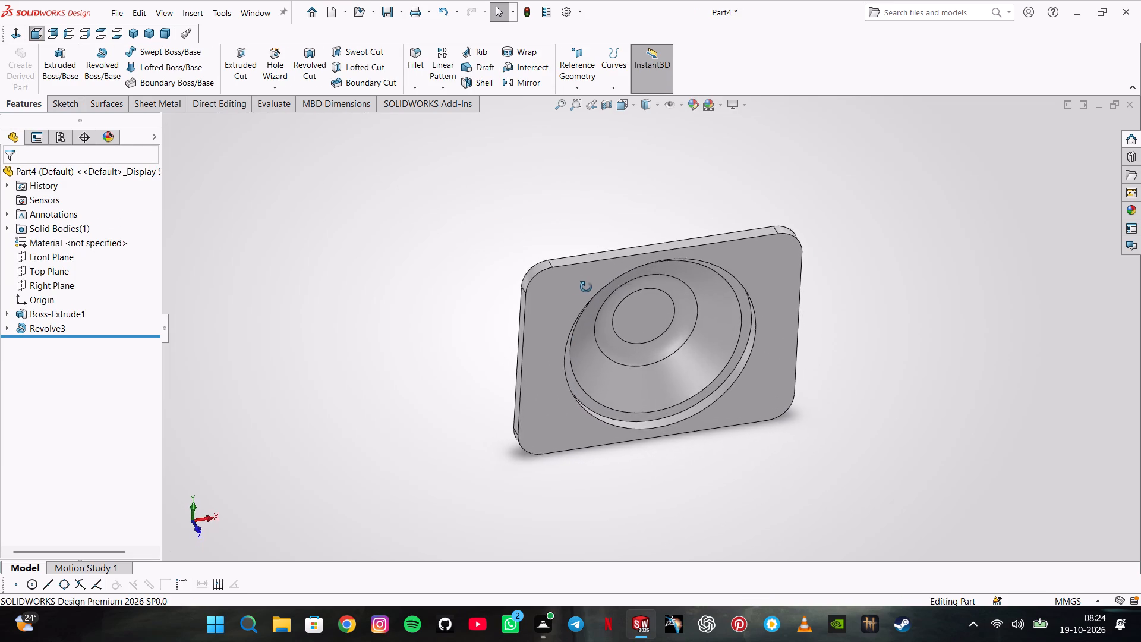
middle_drag(586, 287, 593, 257)
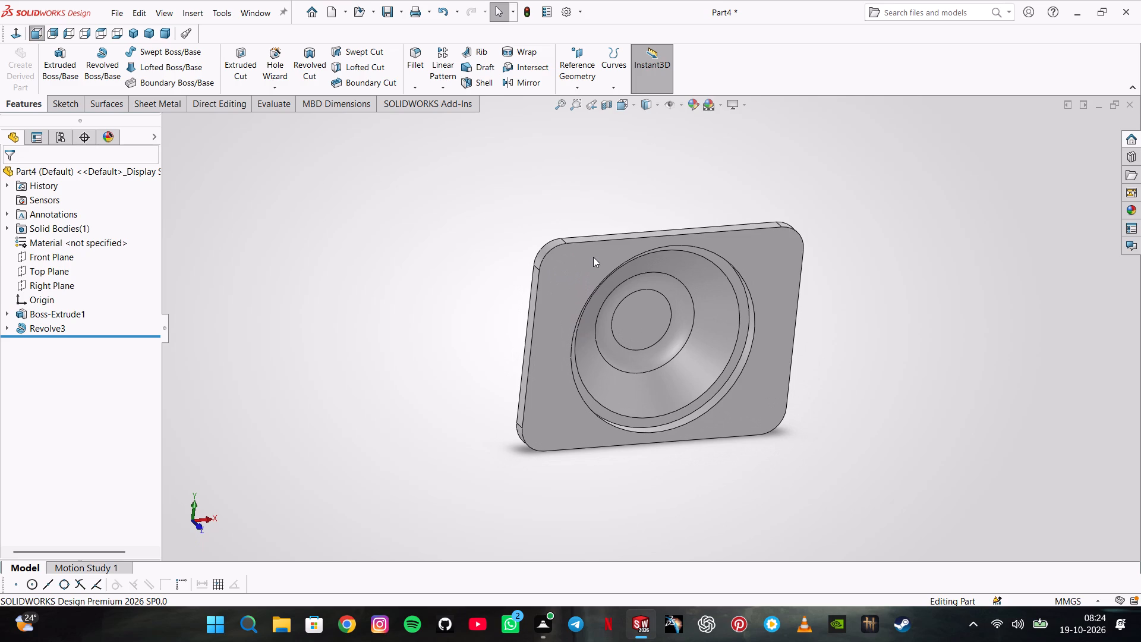
click(26, 324)
click(53, 291)
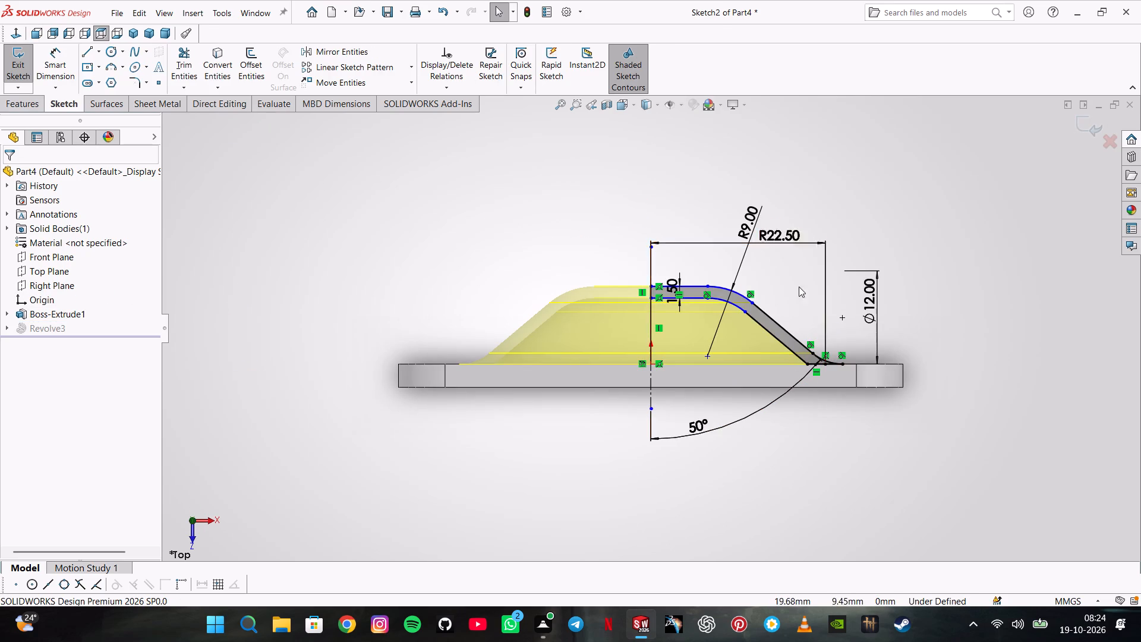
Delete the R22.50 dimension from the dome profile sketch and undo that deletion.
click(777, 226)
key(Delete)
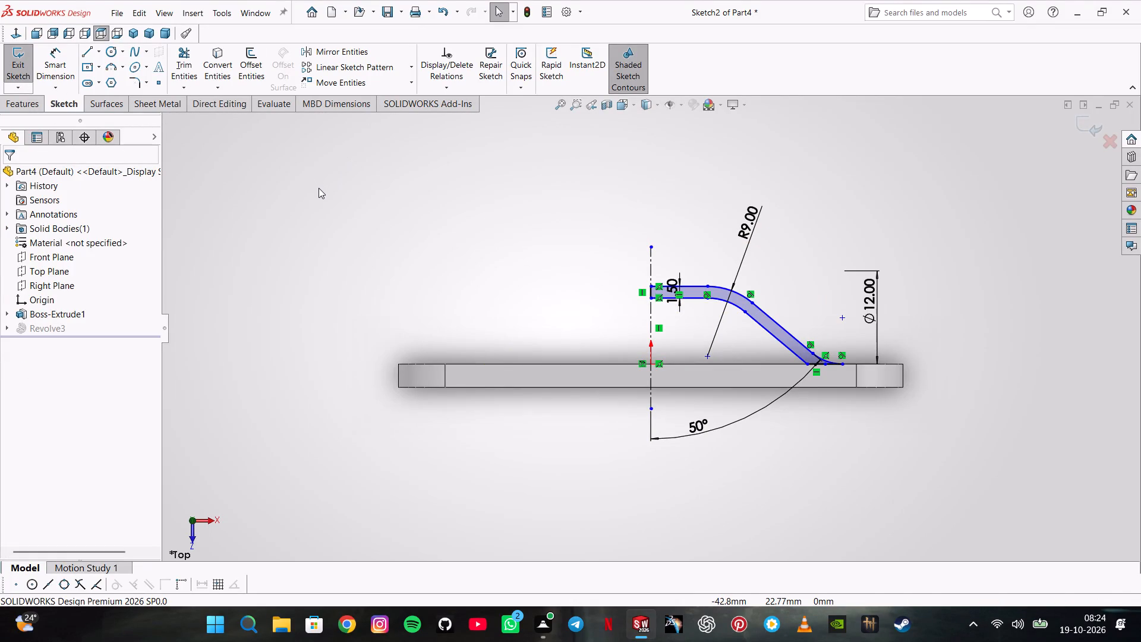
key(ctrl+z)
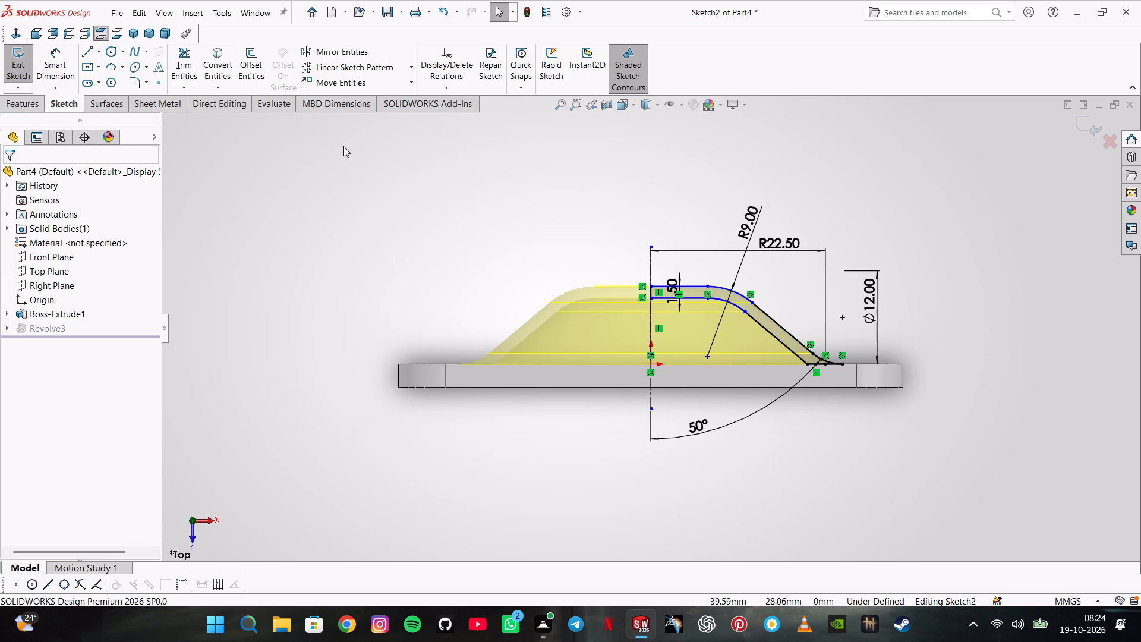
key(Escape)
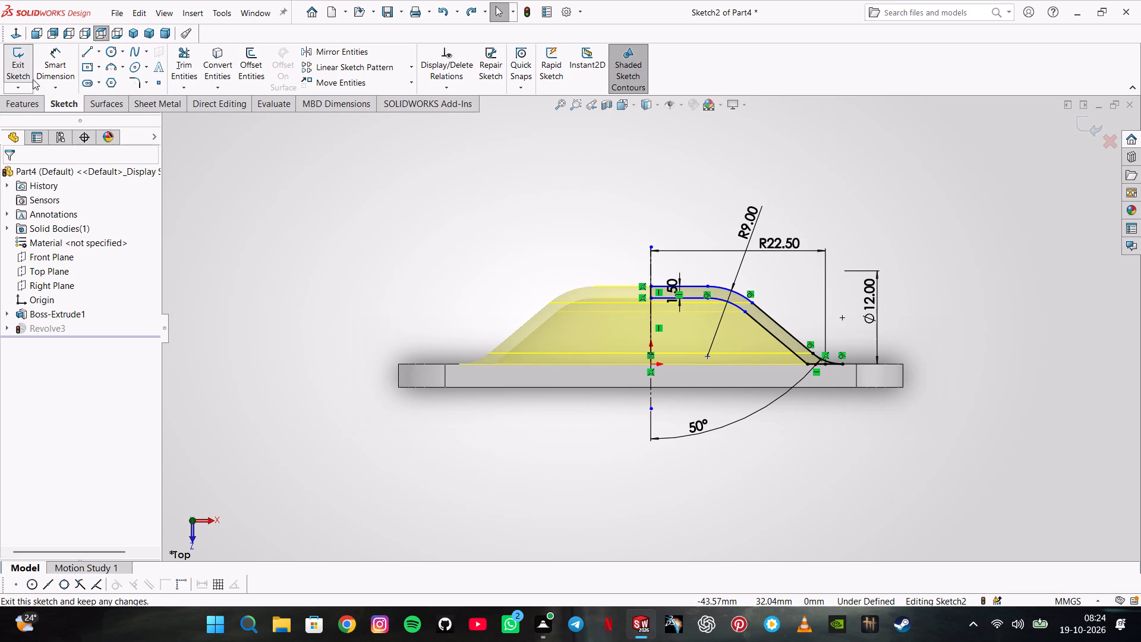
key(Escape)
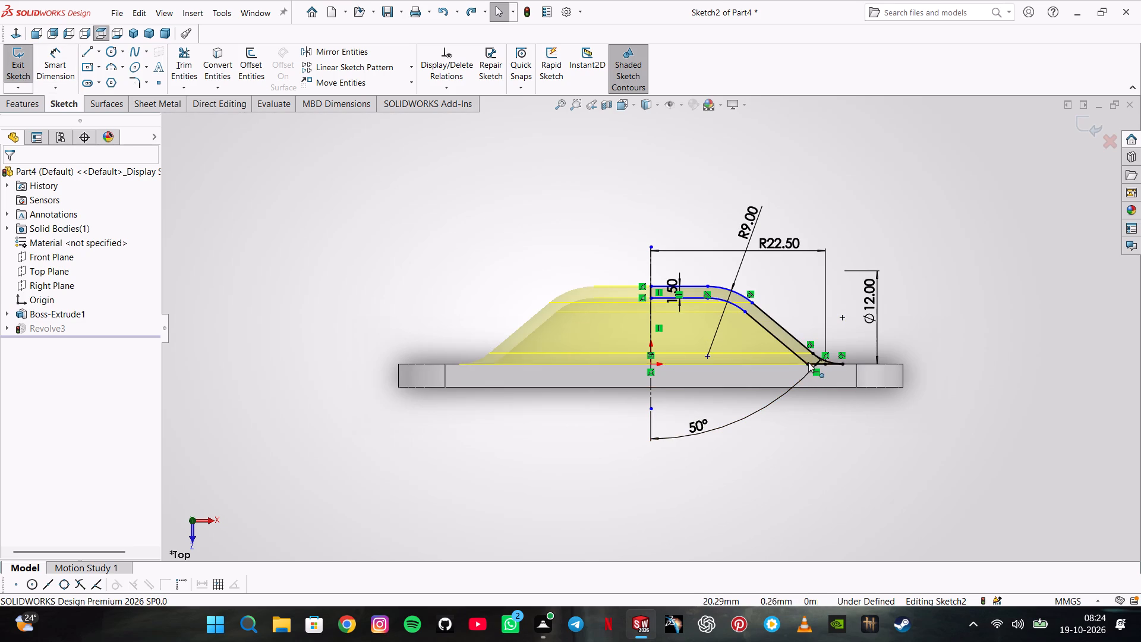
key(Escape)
Try to make the wall profile's short base line collinear with the plate edge on the side opposite the dome.
click(814, 366)
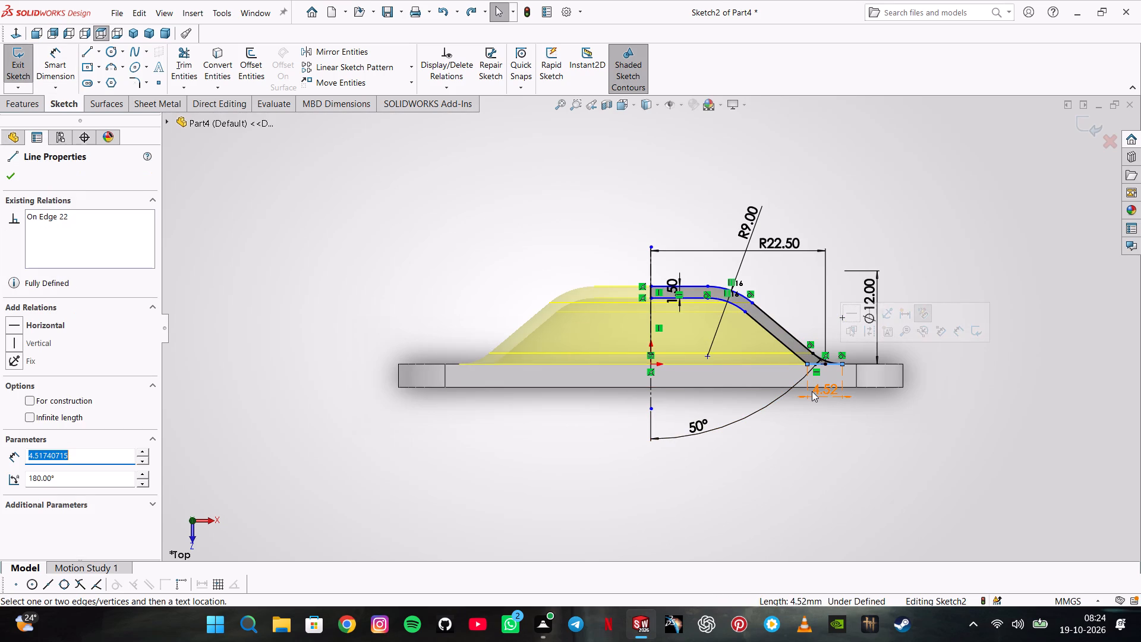
ctrl+click(798, 388)
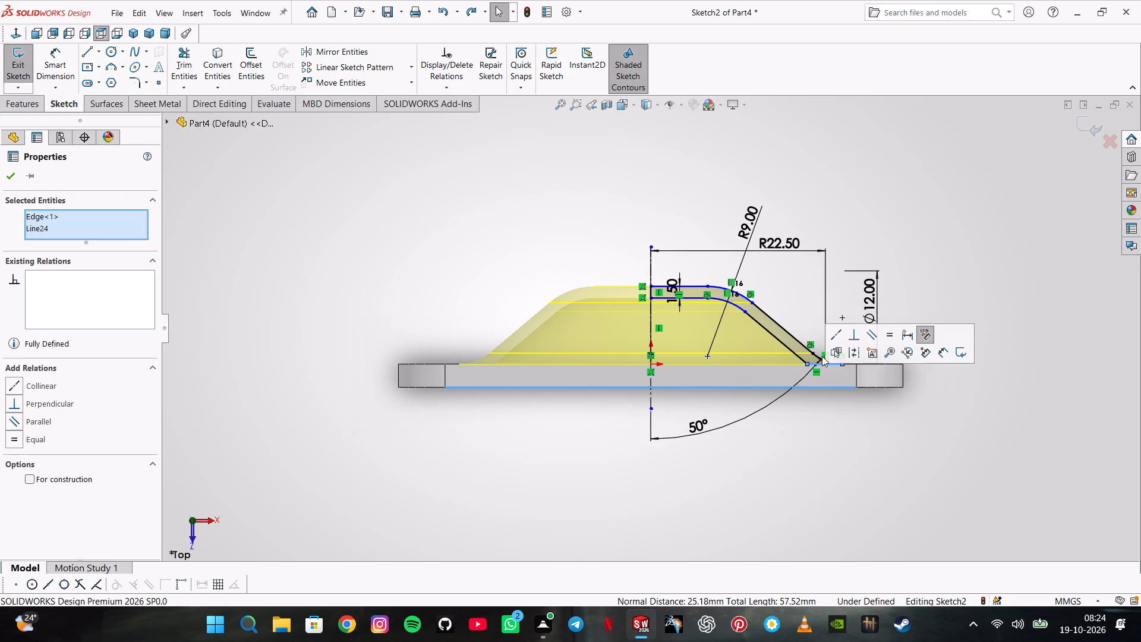
click(843, 343)
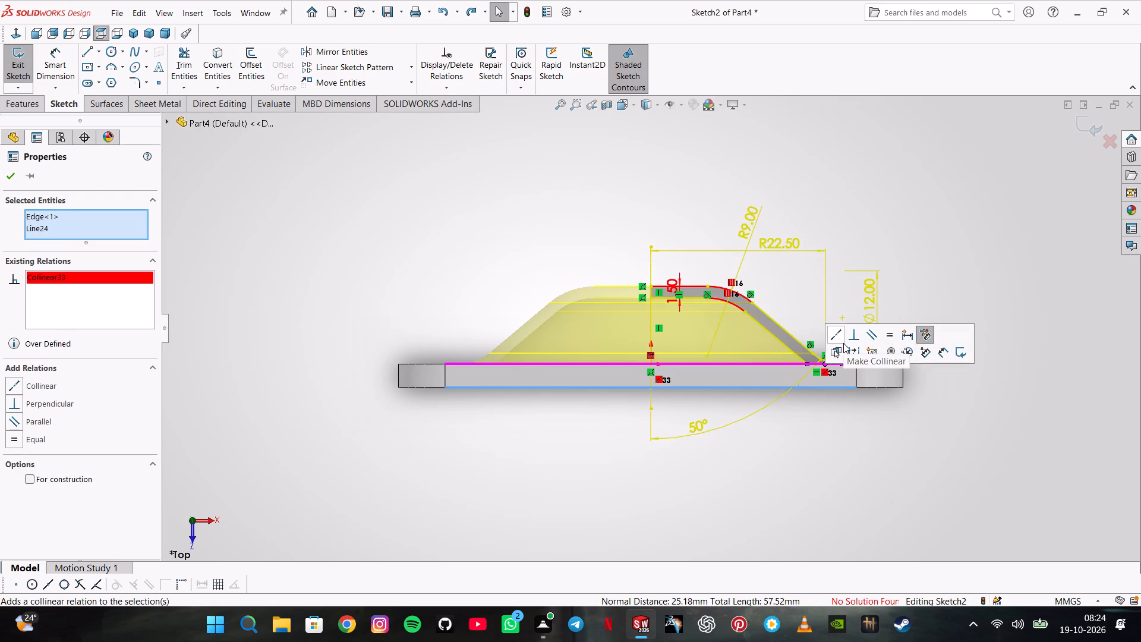
key(Escape)
key(Escape)
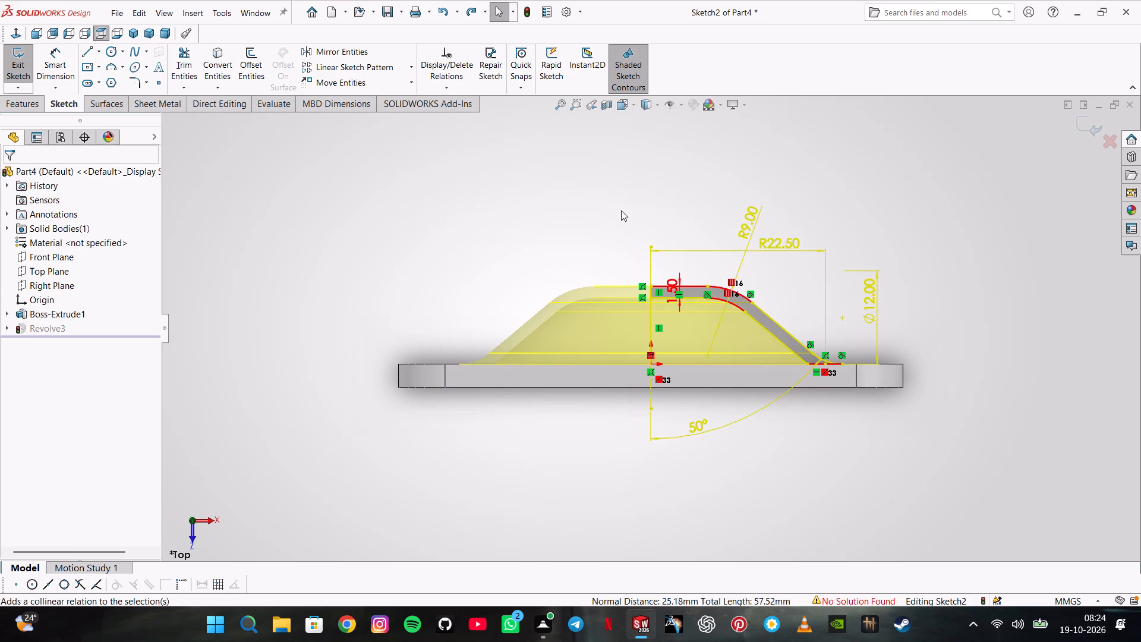
Undo the collinear relation on the dome wall profile's base line and exit the sketch.
key(ctrl+z)
key(Escape)
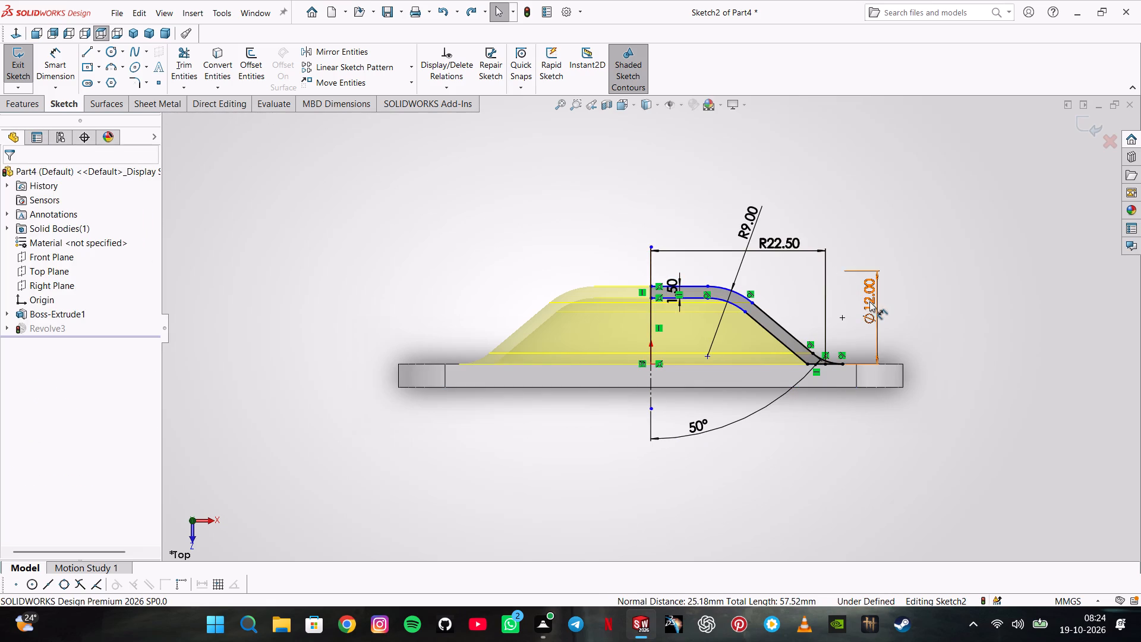
key(Escape)
click(33, 74)
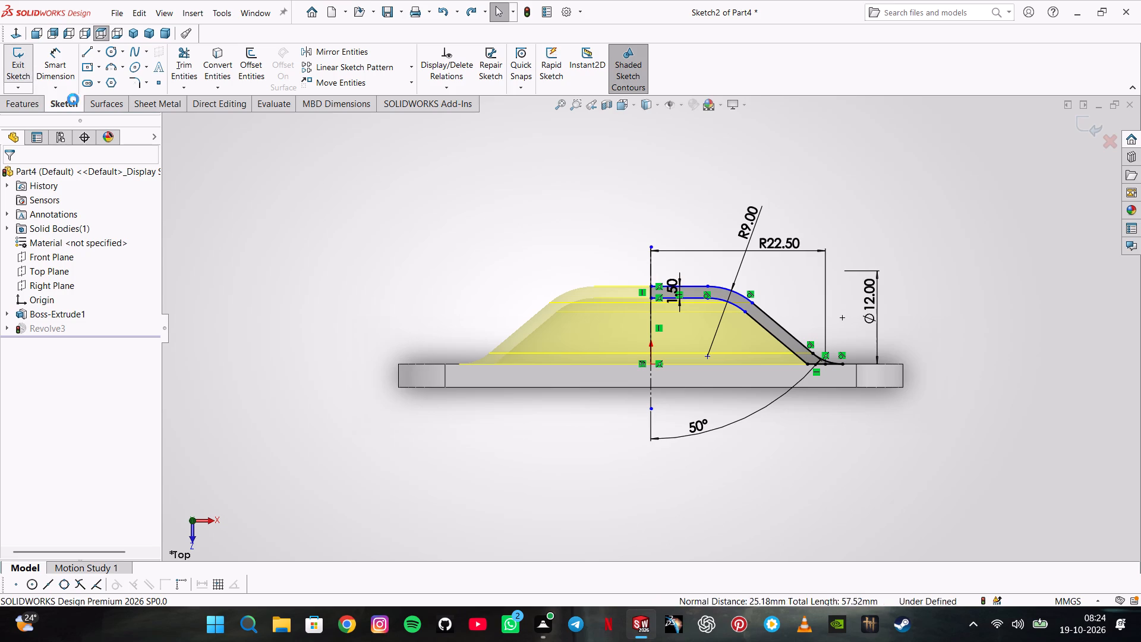
Start a sketch on the dome's flat top face and convert its circular edge into a sketch circle.
middle_drag(608, 251, 609, 229)
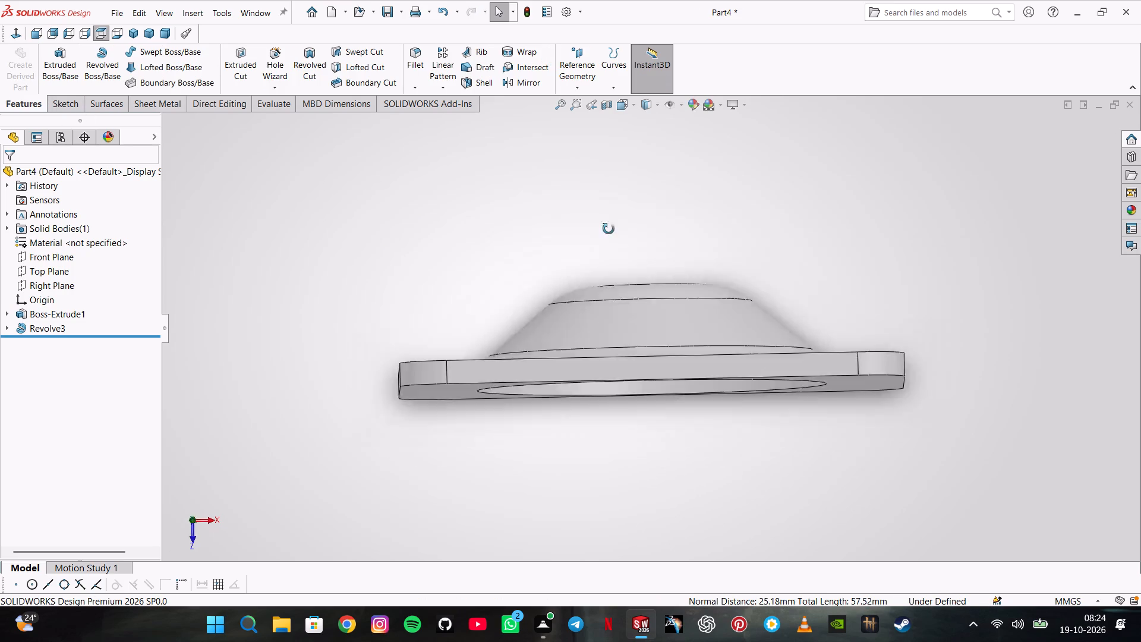
middle_drag(609, 229, 612, 130)
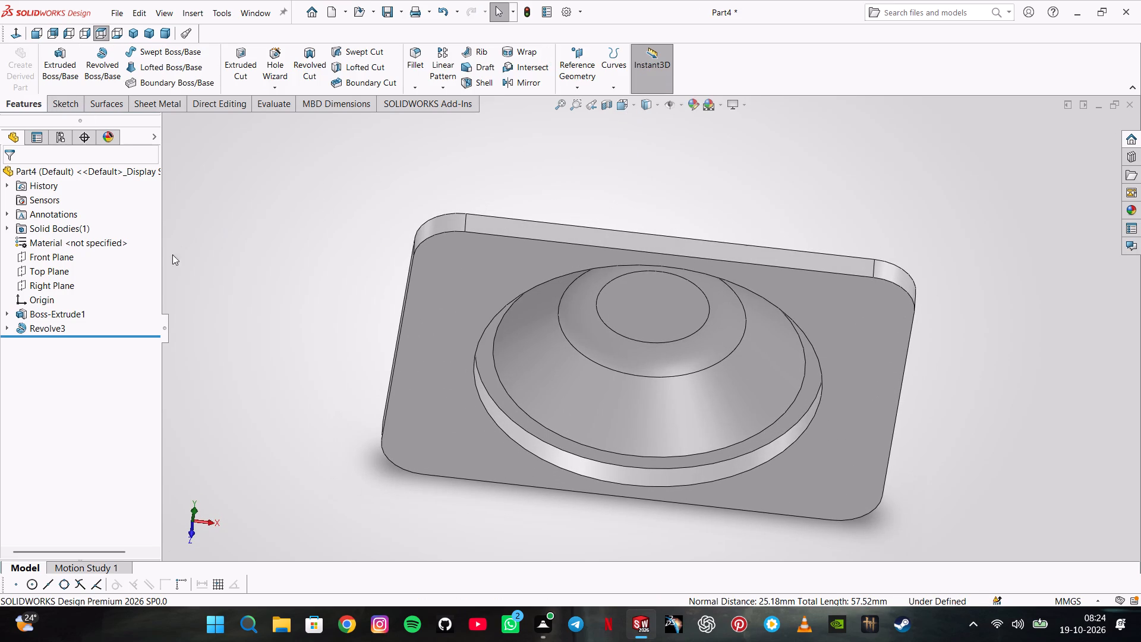
middle_drag(541, 267, 480, 440)
click(647, 273)
click(697, 238)
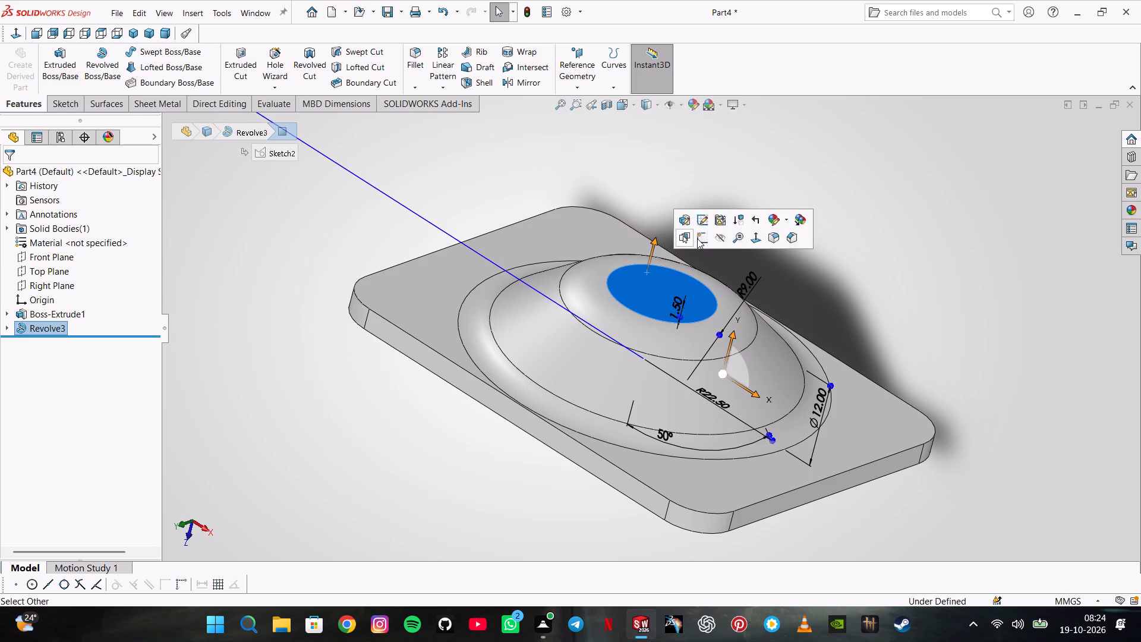
click(210, 61)
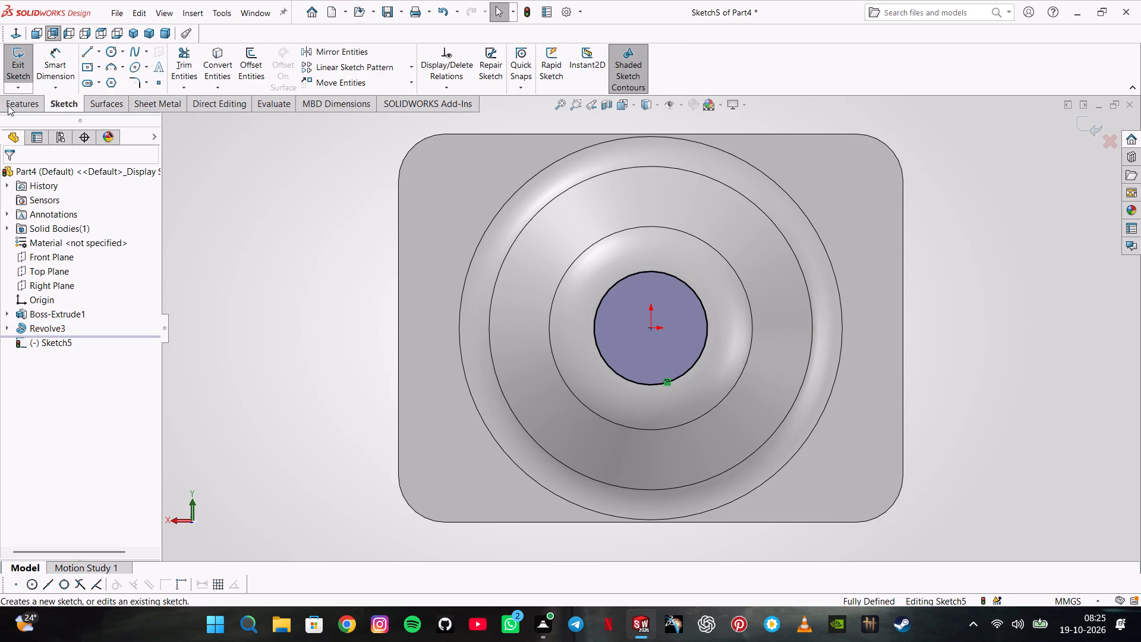
Cut-extrude the converted circle blind 3 mm down through the dome's top wall.
click(11, 105)
click(238, 68)
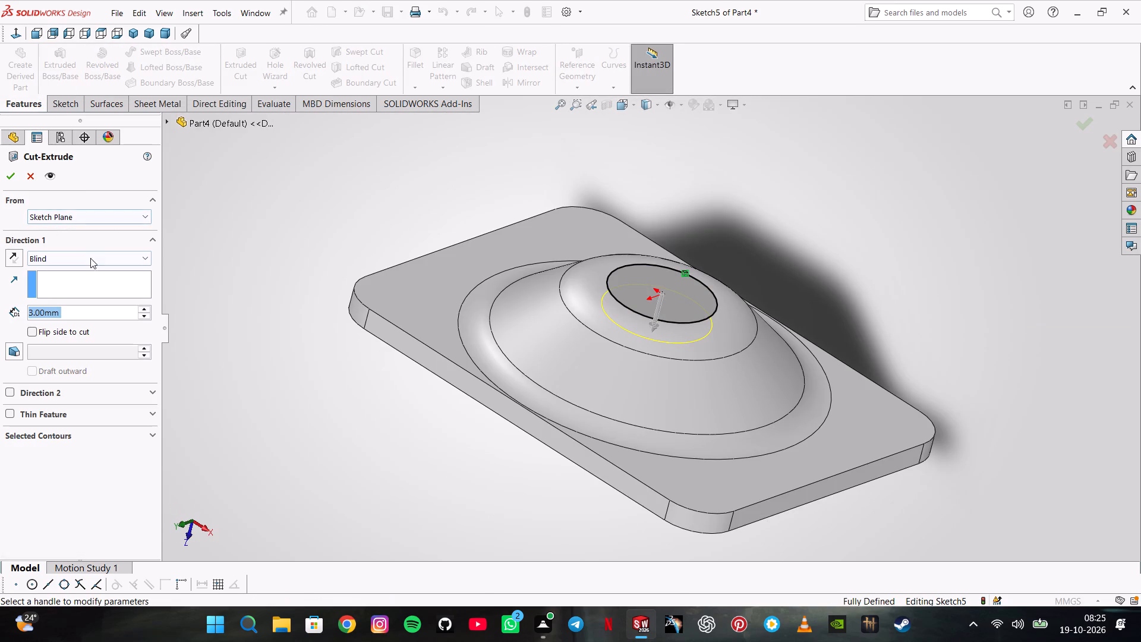
click(11, 177)
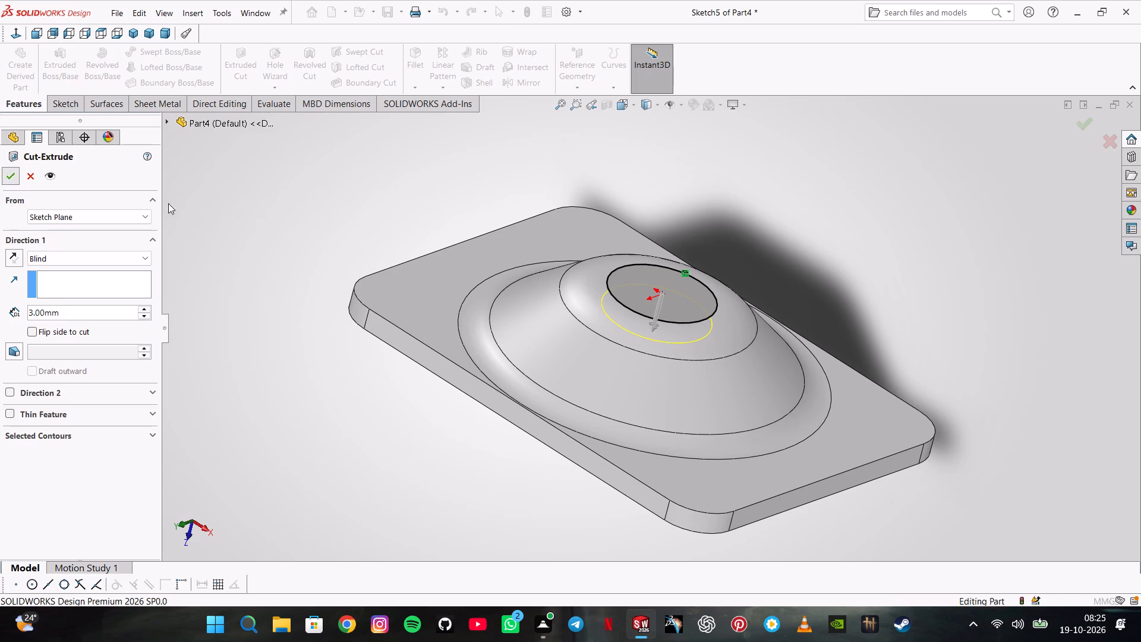
click(228, 207)
middle_drag(345, 328, 370, 346)
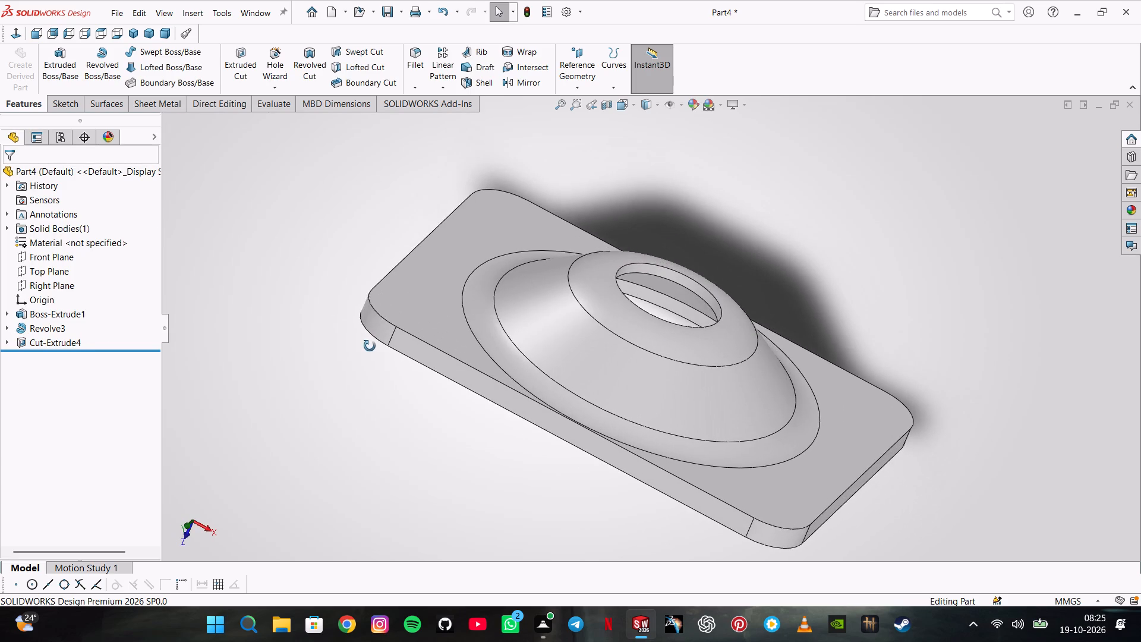
middle_drag(370, 346, 370, 345)
Apply the Villa Interior scene to the model view.
click(718, 105)
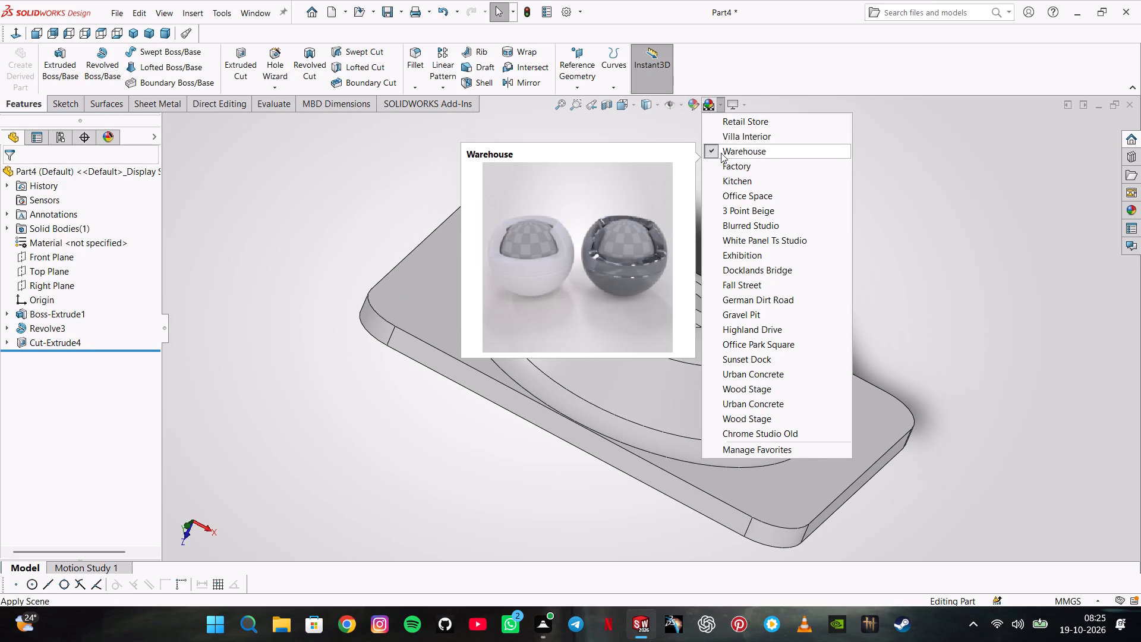
click(727, 143)
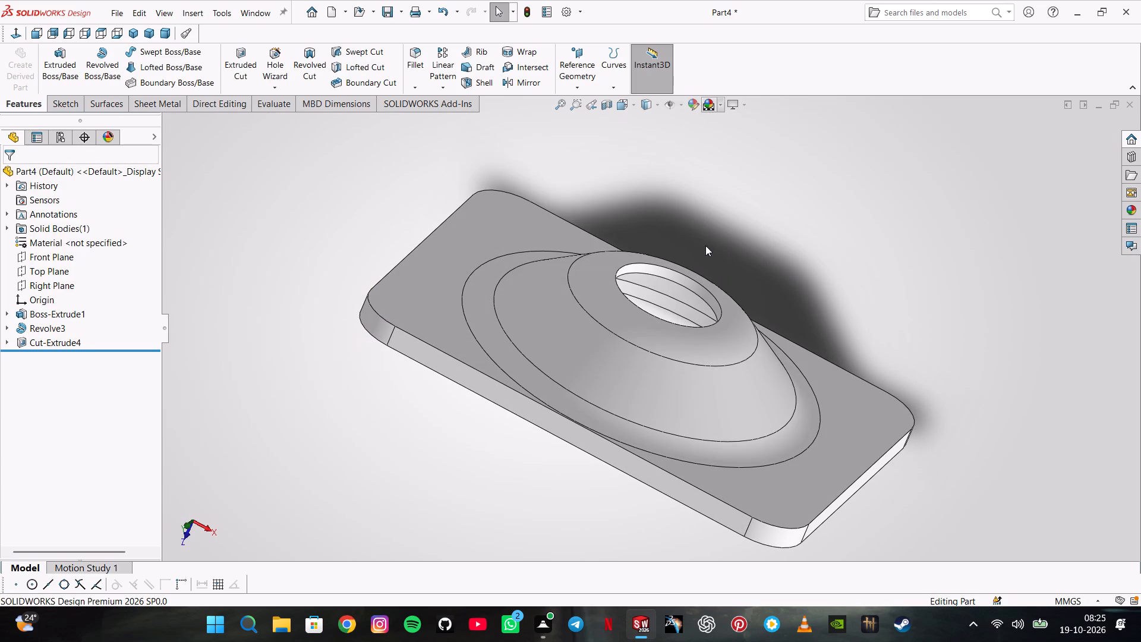
Save the part as Part2.SLDPRT in the LEVEL6 folder, with the dome's open top facing the view.
click(135, 32)
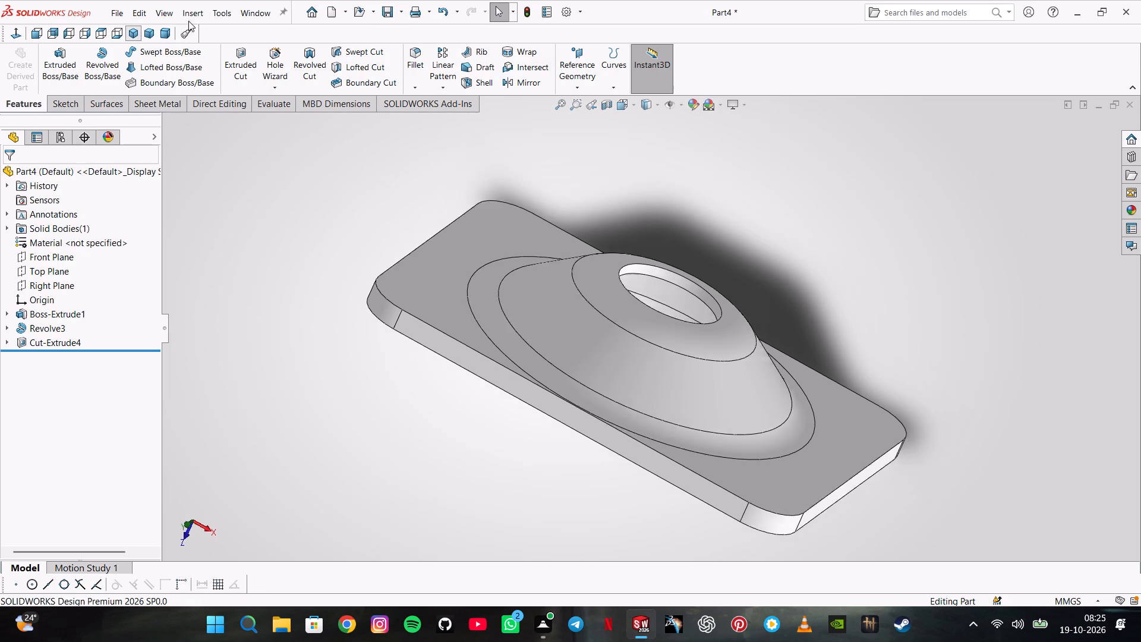
drag(695, 209, 685, 218)
middle_drag(658, 218, 412, 305)
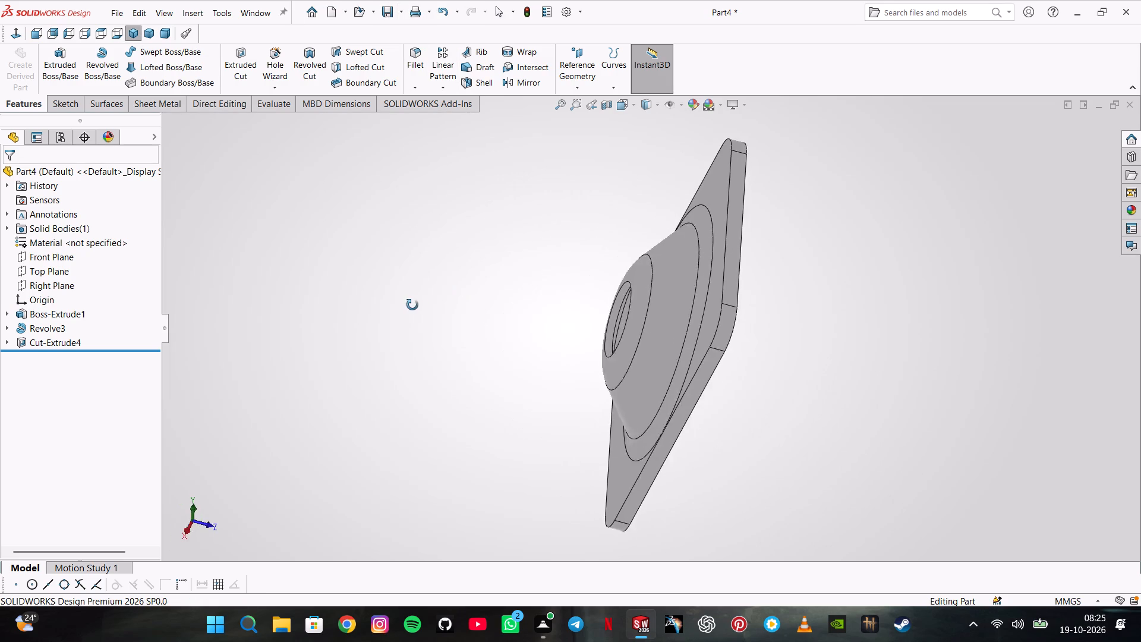
middle_drag(412, 305, 488, 178)
click(383, 11)
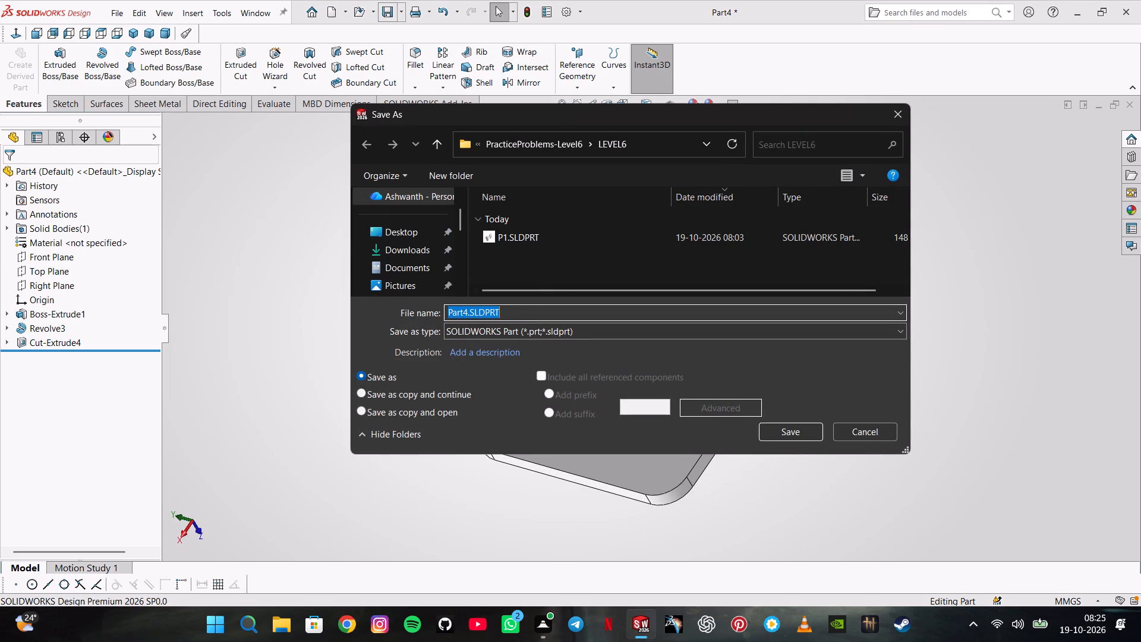
click(465, 311)
key(BackSpace)
key(2)
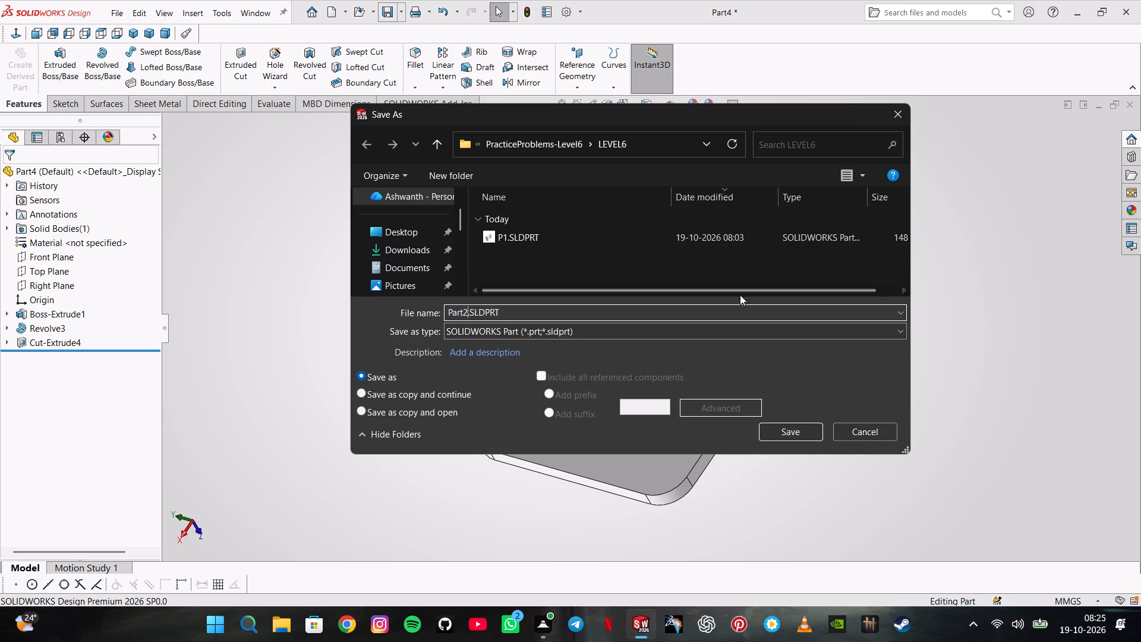
key(Return)
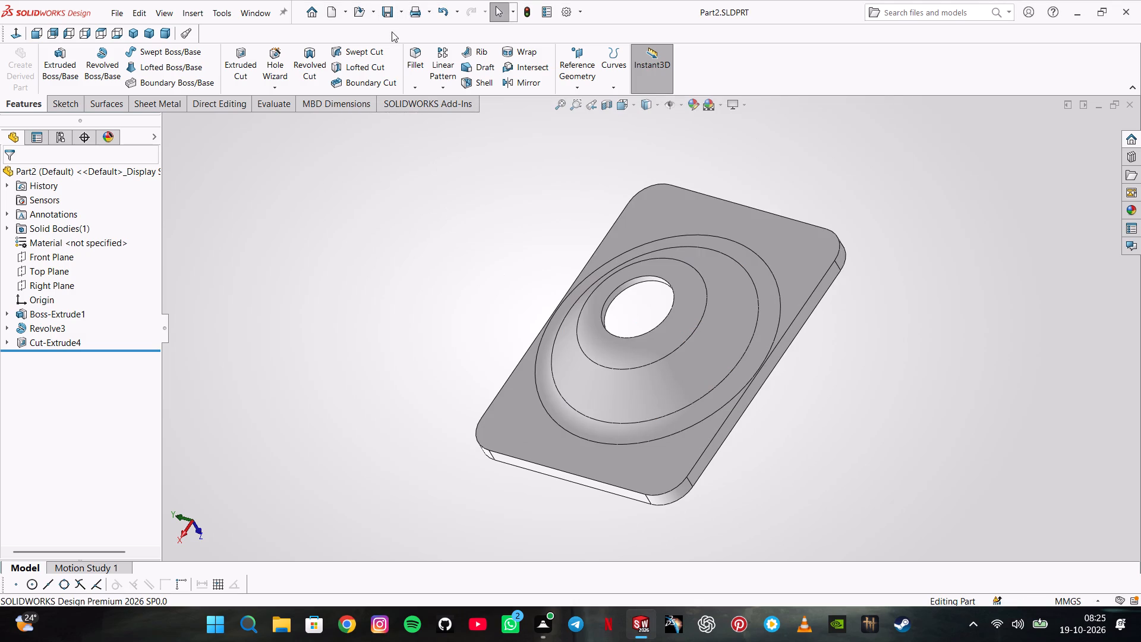
Save a PDF copy of the part as Part2.pdf in the LEVEL6 folder.
click(401, 9)
click(419, 46)
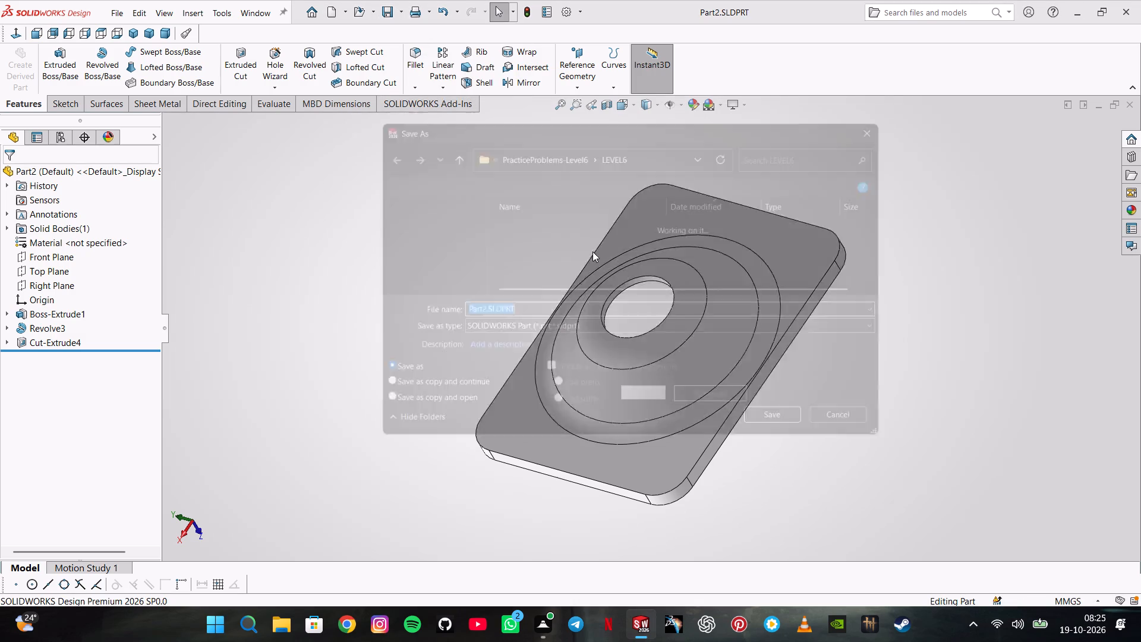
click(584, 326)
click(600, 117)
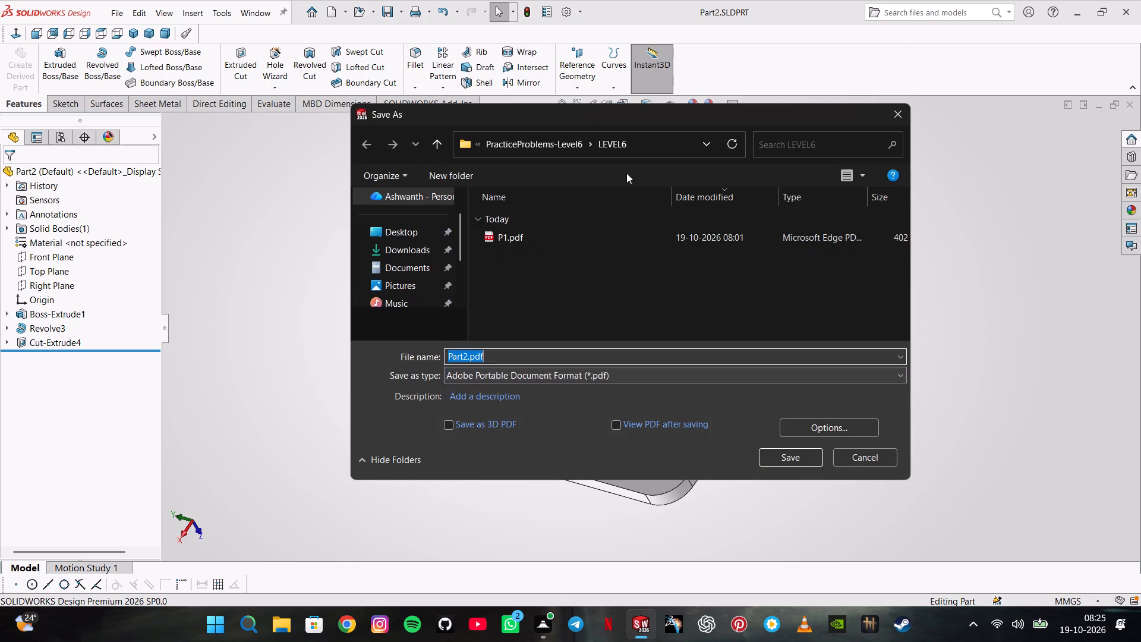
key(Return)
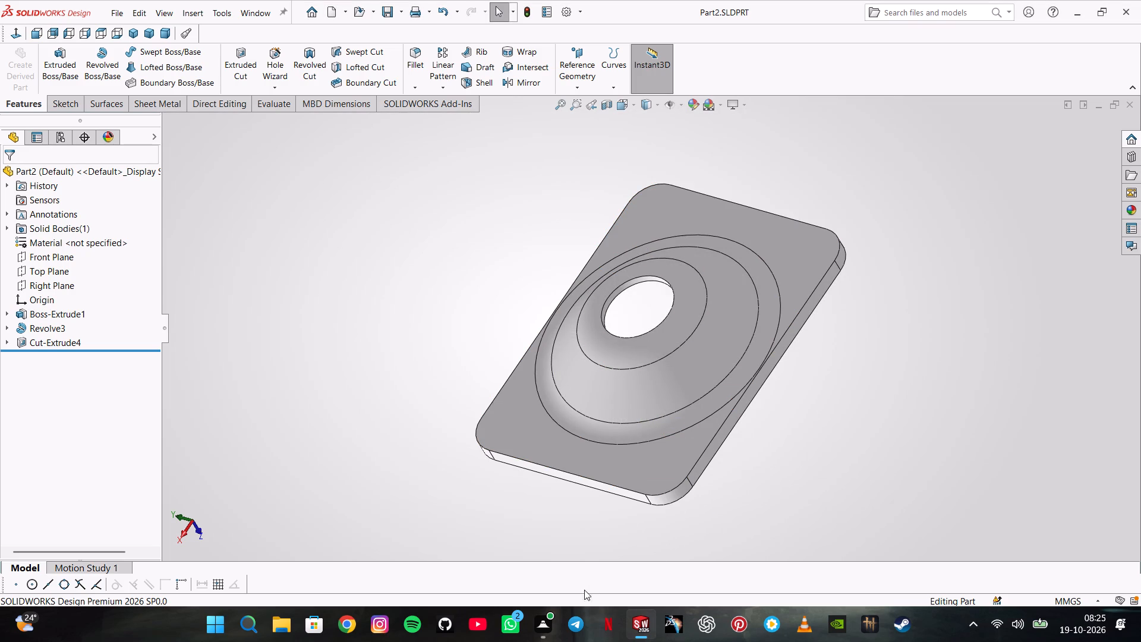